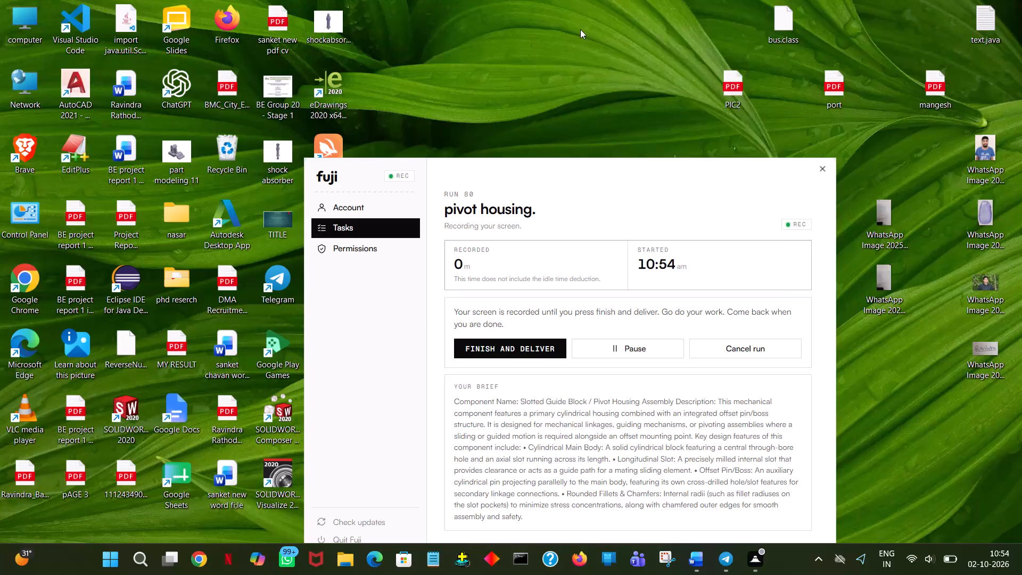
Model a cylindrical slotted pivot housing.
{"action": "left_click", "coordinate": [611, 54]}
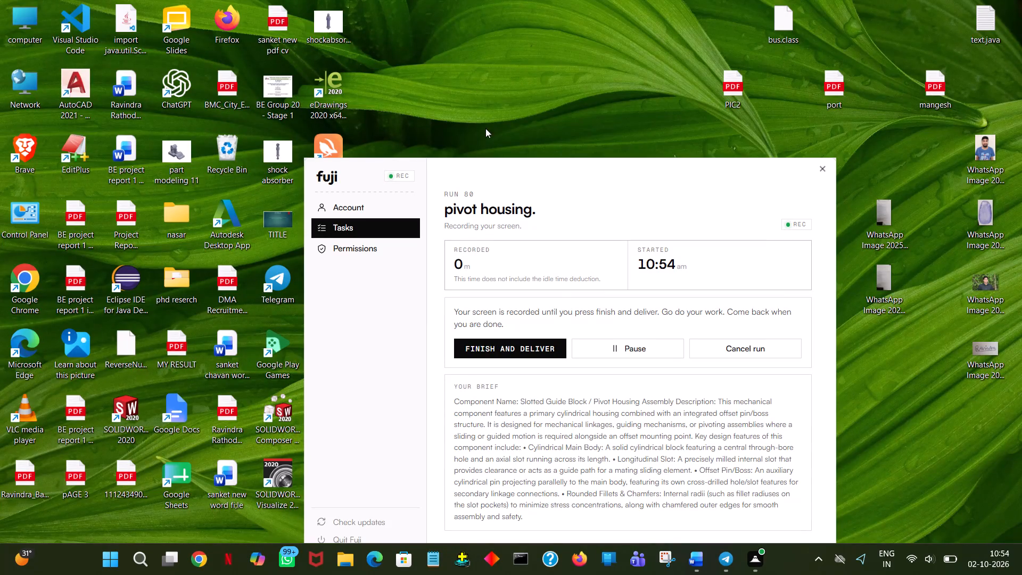
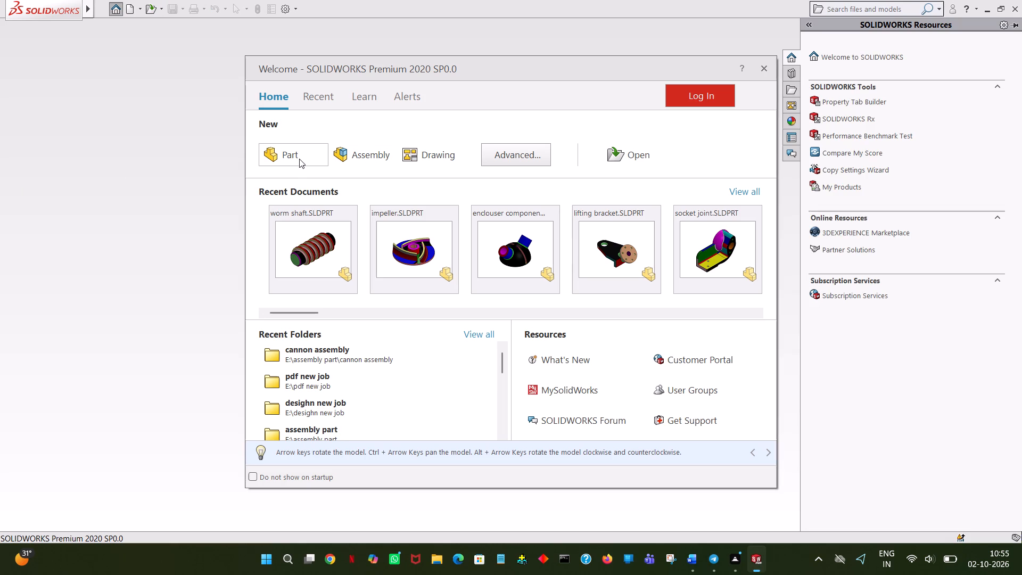
Create a new part document.
{"action": "double_click", "coordinate": [300, 158]}
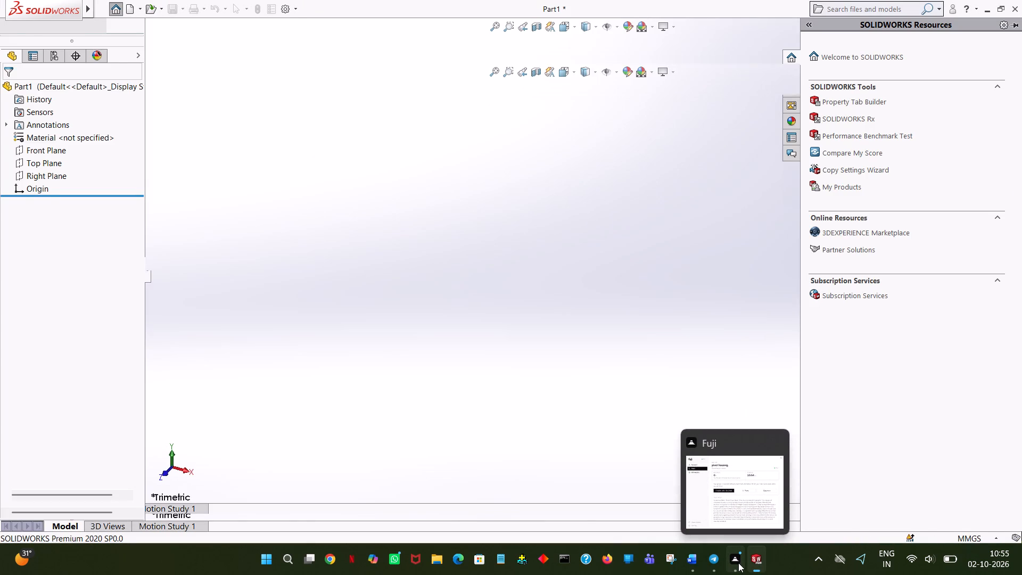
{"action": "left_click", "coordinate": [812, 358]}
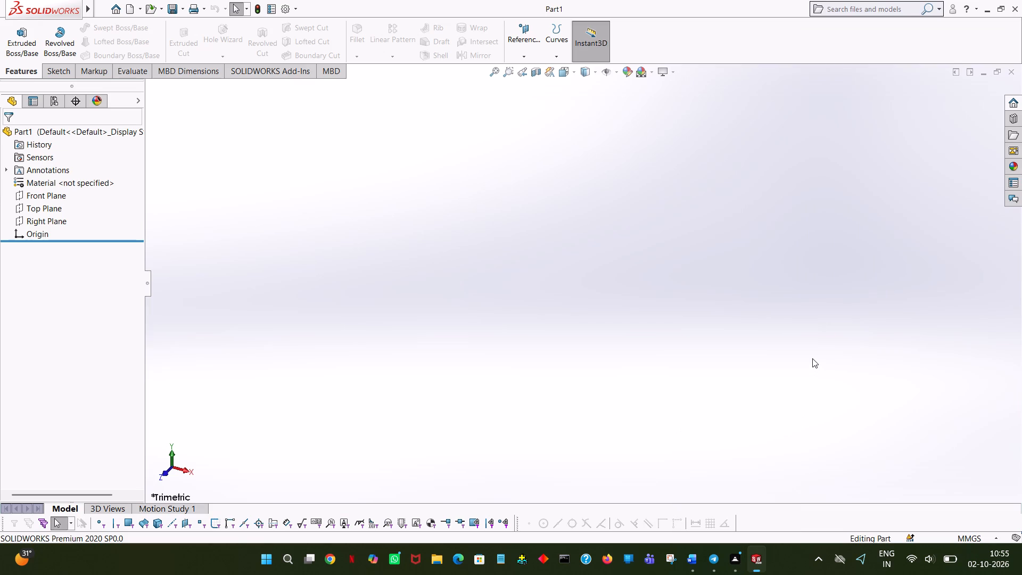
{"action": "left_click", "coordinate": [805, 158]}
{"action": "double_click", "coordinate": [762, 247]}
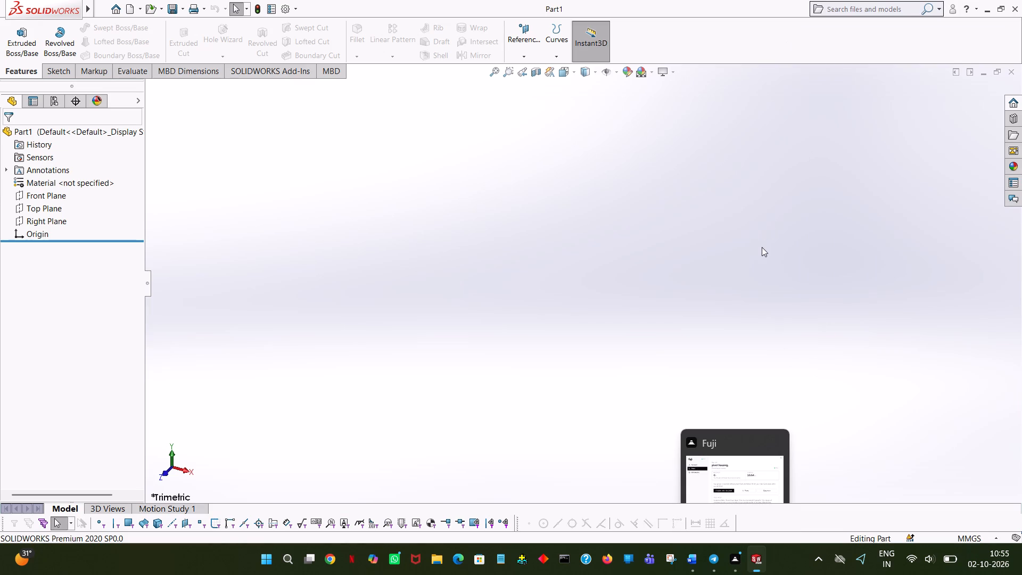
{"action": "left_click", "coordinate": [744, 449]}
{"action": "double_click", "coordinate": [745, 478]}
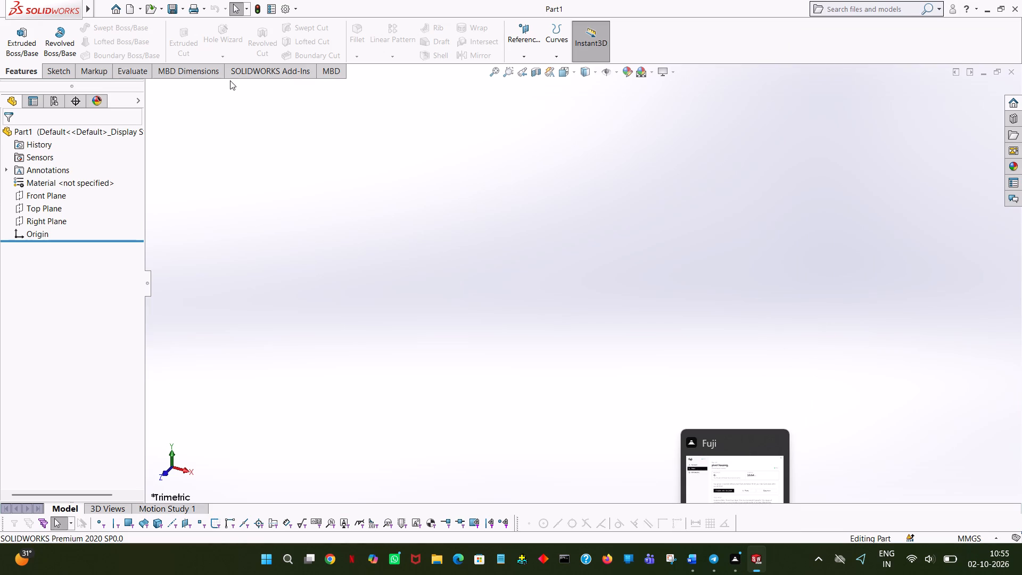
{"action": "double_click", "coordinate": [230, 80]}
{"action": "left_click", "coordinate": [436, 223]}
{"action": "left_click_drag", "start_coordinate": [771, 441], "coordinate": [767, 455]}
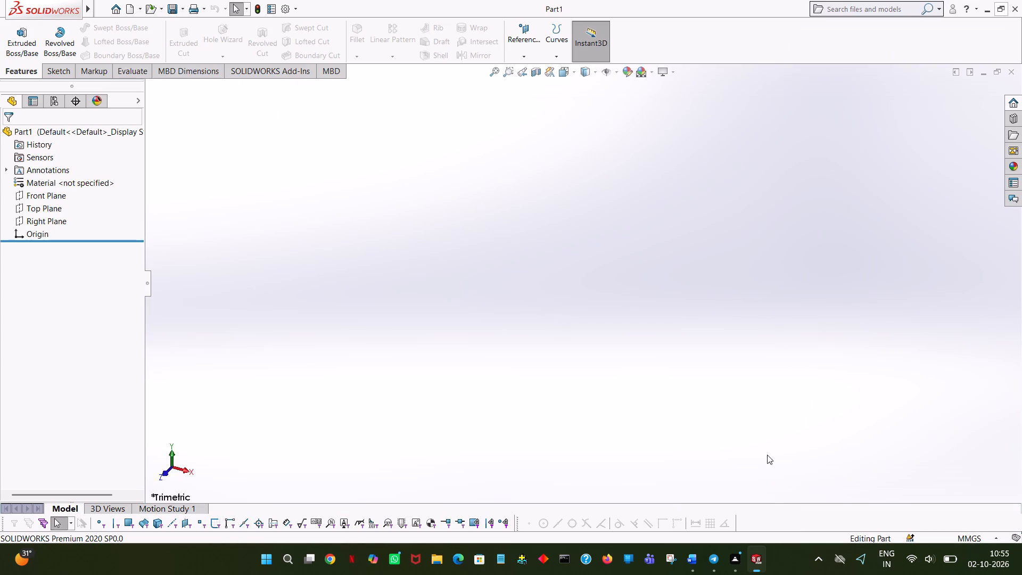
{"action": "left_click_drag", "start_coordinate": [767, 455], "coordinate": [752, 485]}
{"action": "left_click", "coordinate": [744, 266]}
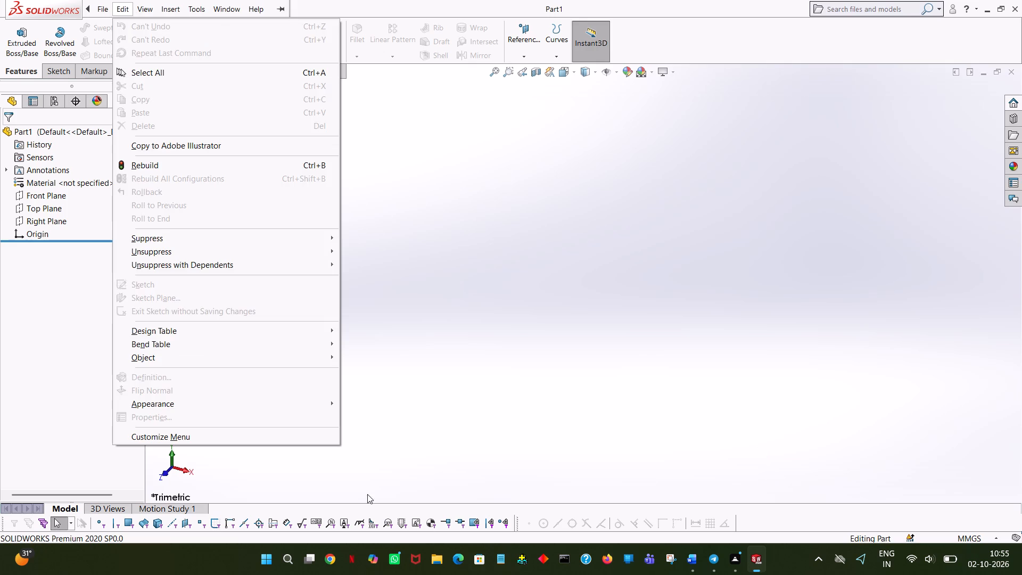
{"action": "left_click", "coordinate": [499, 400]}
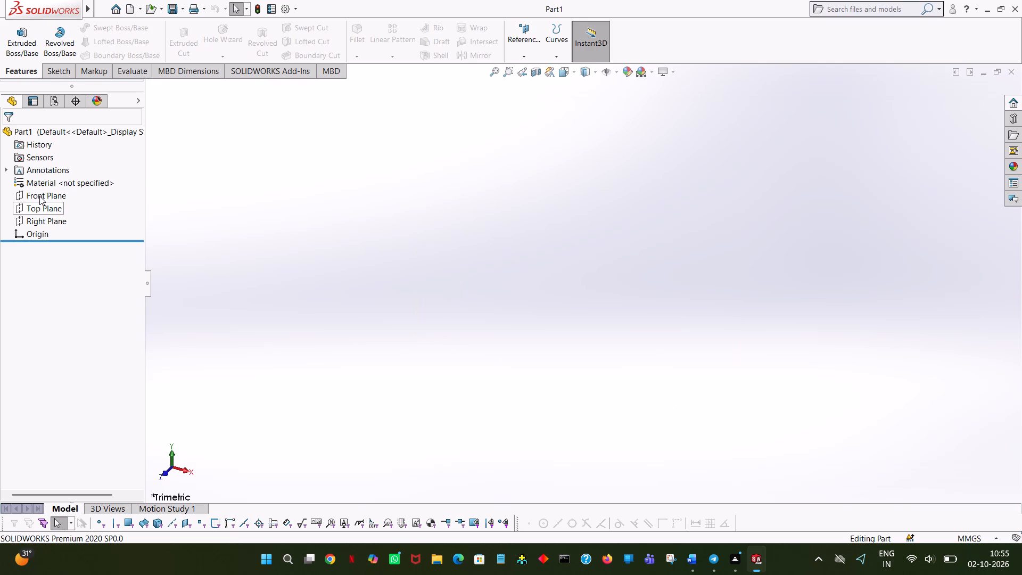
Start a new sketch on the Front Plane.
{"action": "left_click", "coordinate": [39, 196]}
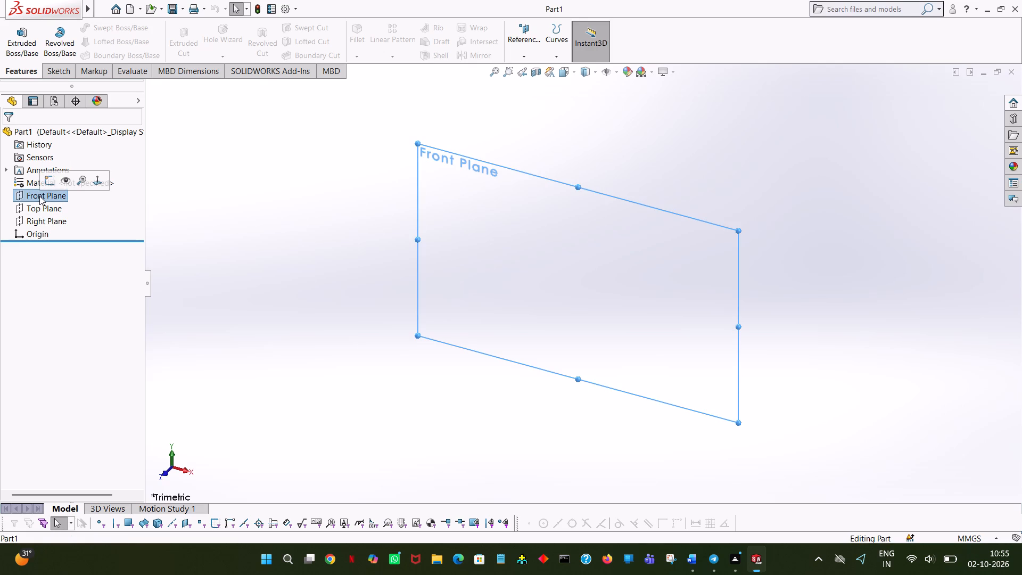
{"action": "left_click", "coordinate": [50, 184]}
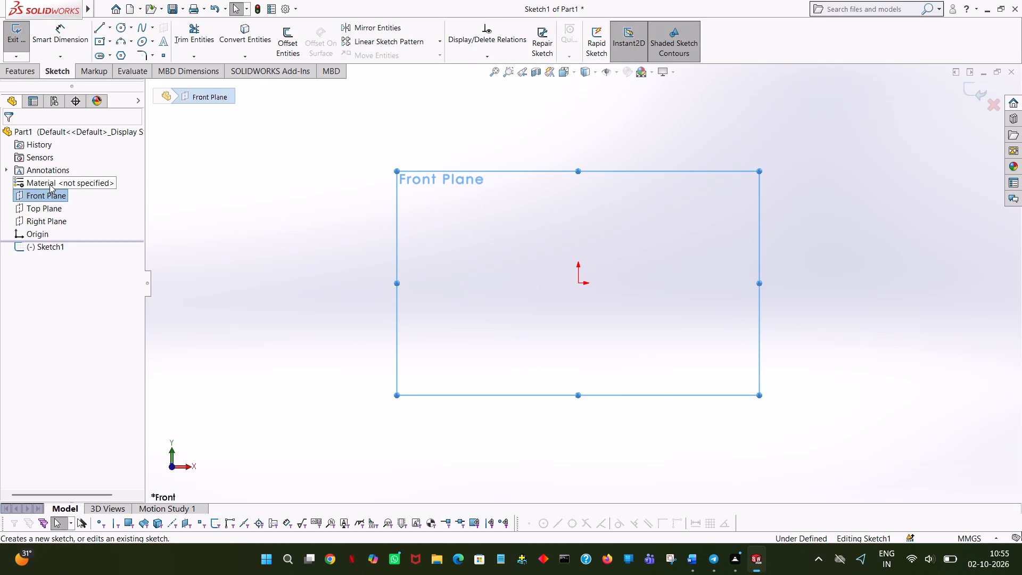
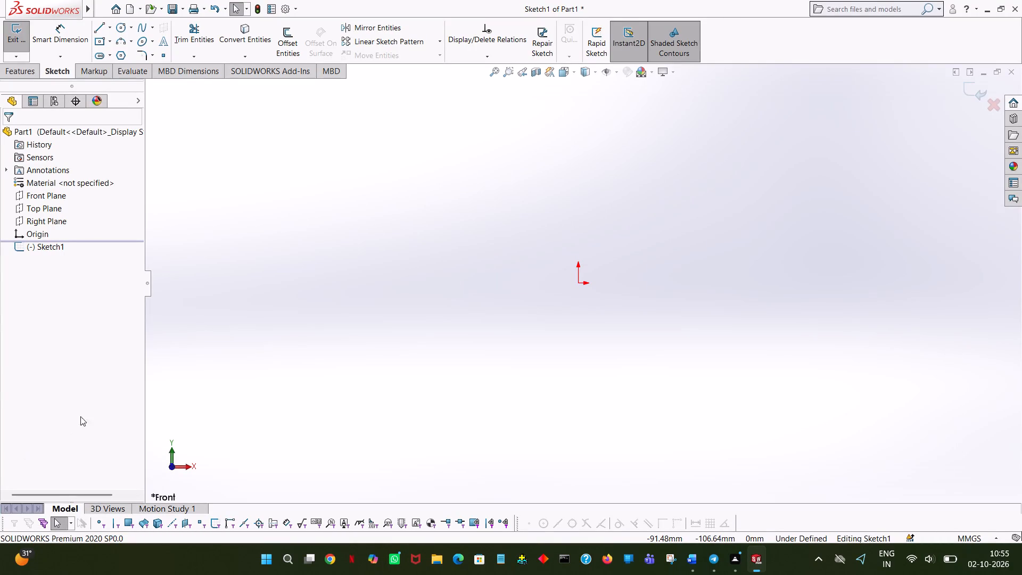
Sketch a centre-radius circle centred on the origin as the profile of the cylindrical body.
{"action": "left_click", "coordinate": [548, 404]}
{"action": "left_click", "coordinate": [125, 26]}
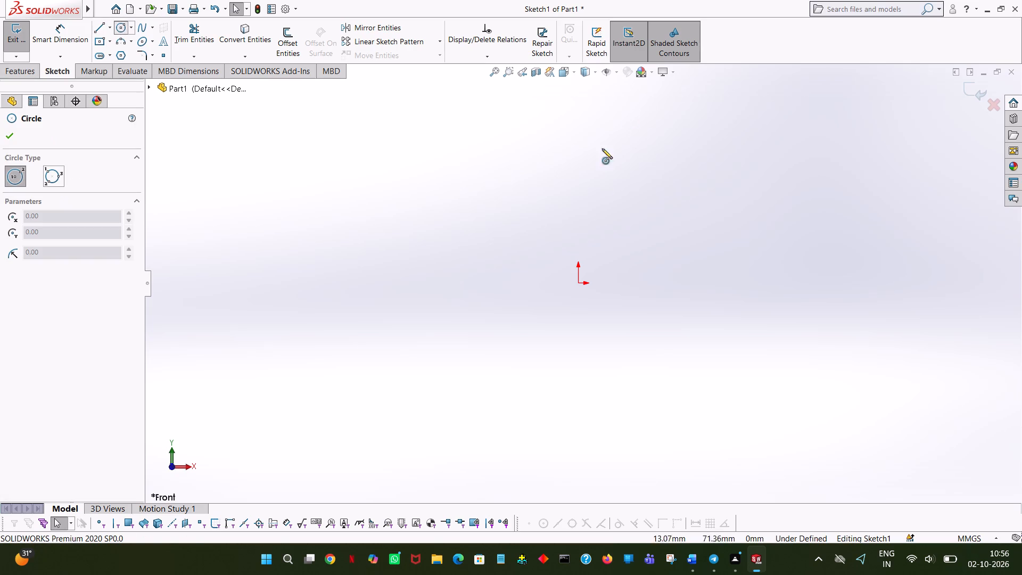
{"action": "left_click", "coordinate": [578, 283]}
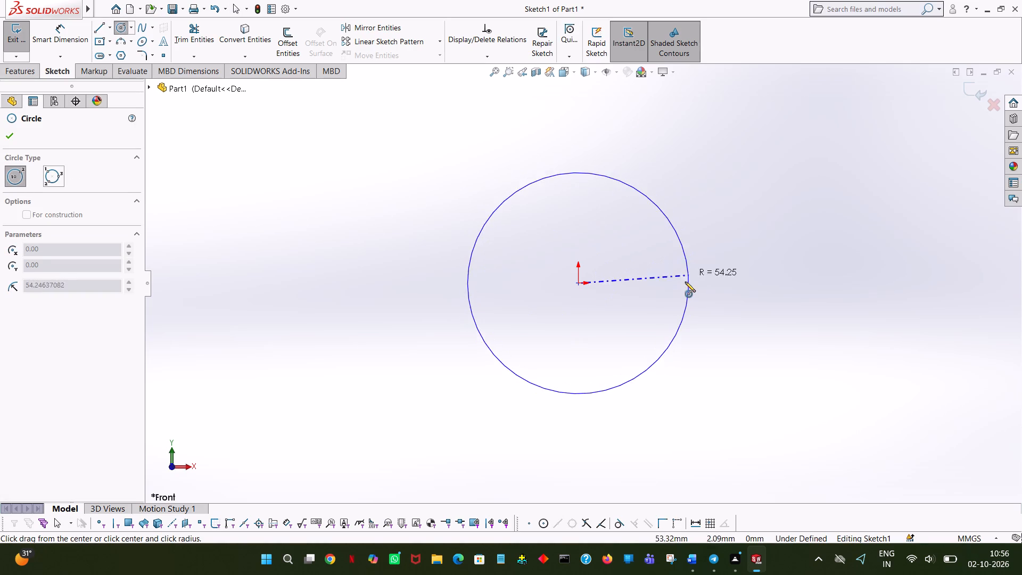
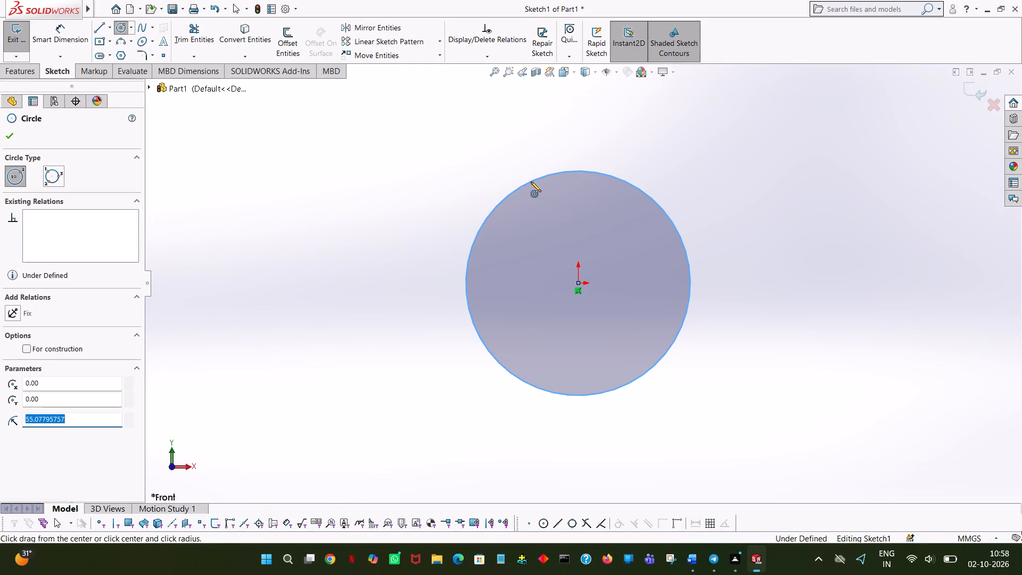
Set the circle's radius to 58/2, giving 29 mm.
{"action": "type", "text": "58/"}
{"action": "key", "text": "2"}
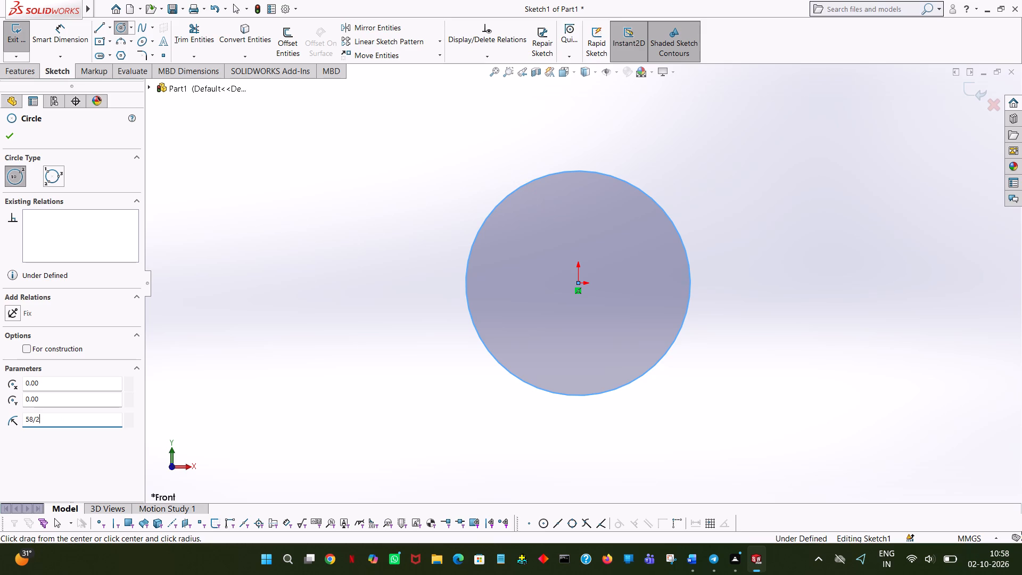
{"action": "key", "text": "Return"}
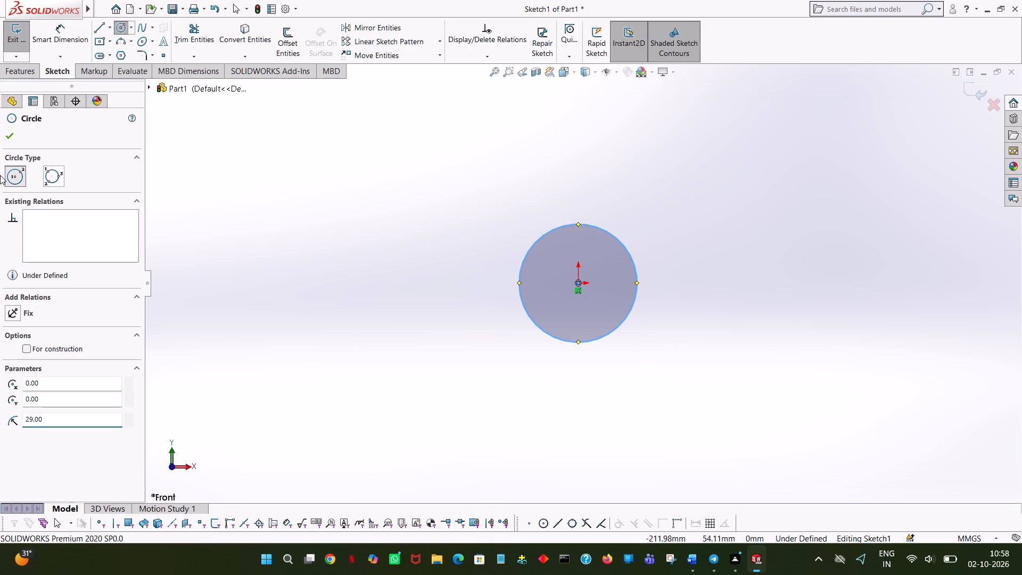
{"action": "left_click", "coordinate": [6, 137]}
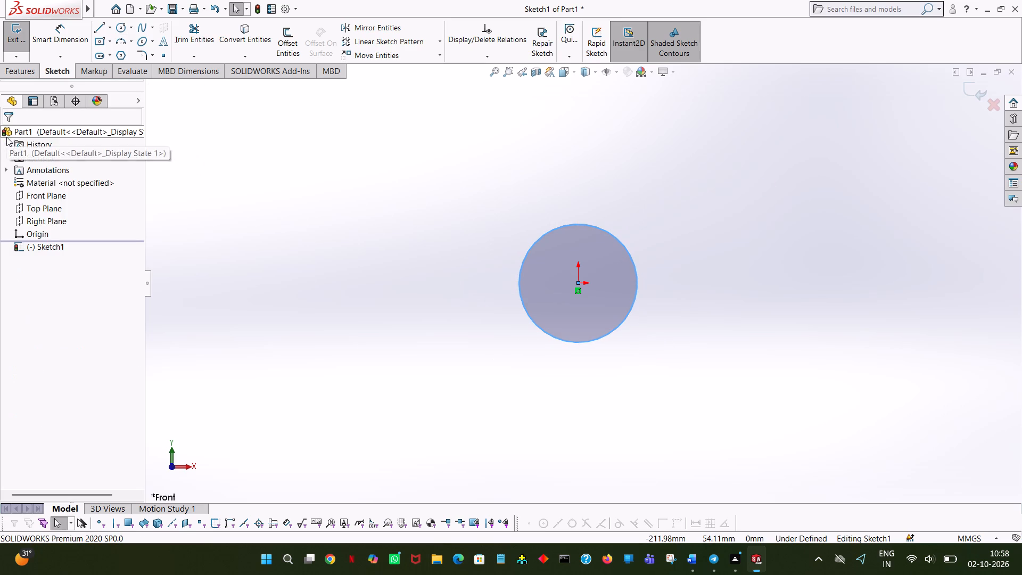
Extrude the circle as a blind boss 100 mm deep from the sketch plane to form the cylindrical body.
{"action": "left_click", "coordinate": [16, 69]}
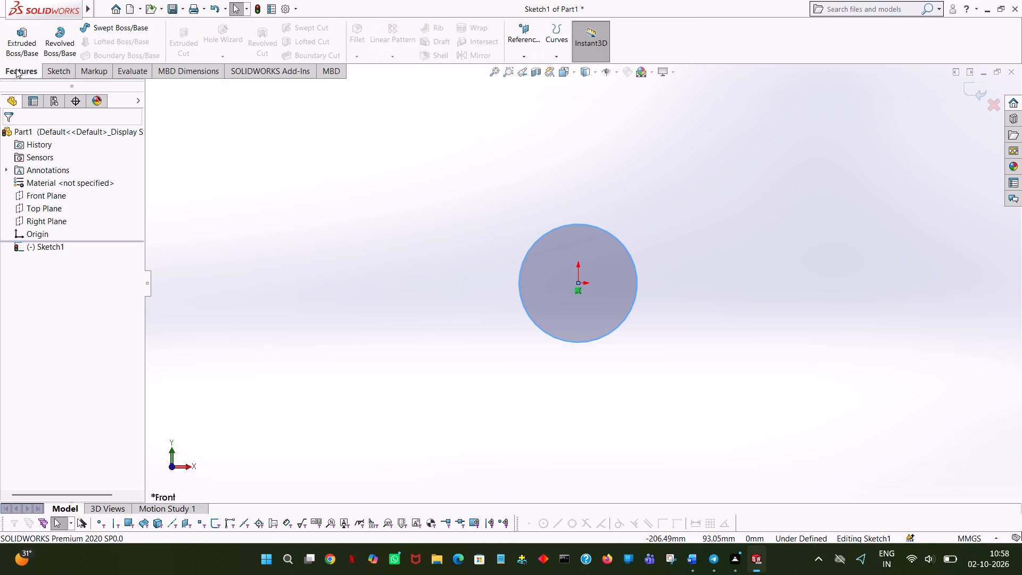
{"action": "left_click", "coordinate": [28, 50]}
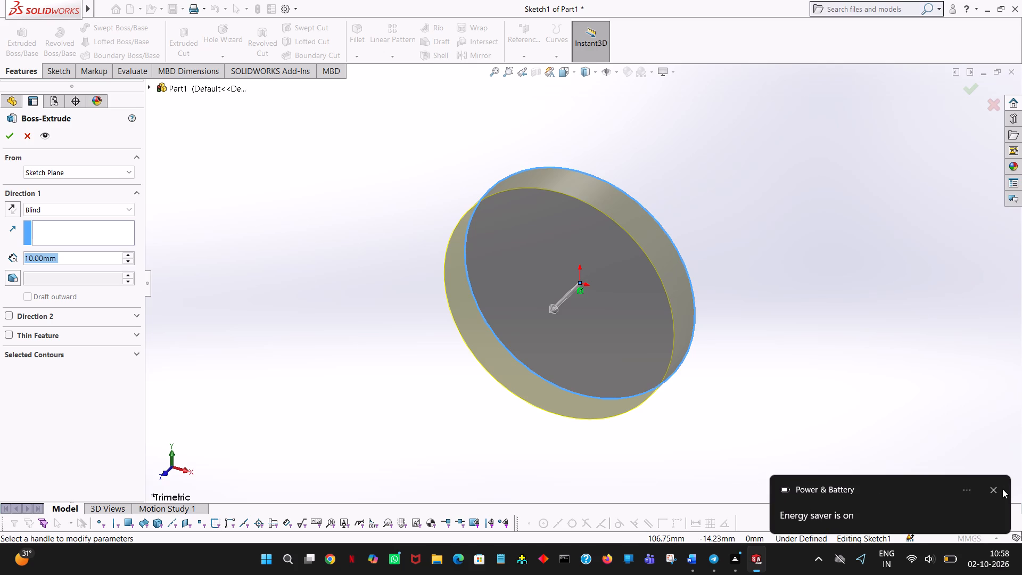
{"action": "left_click", "coordinate": [995, 486]}
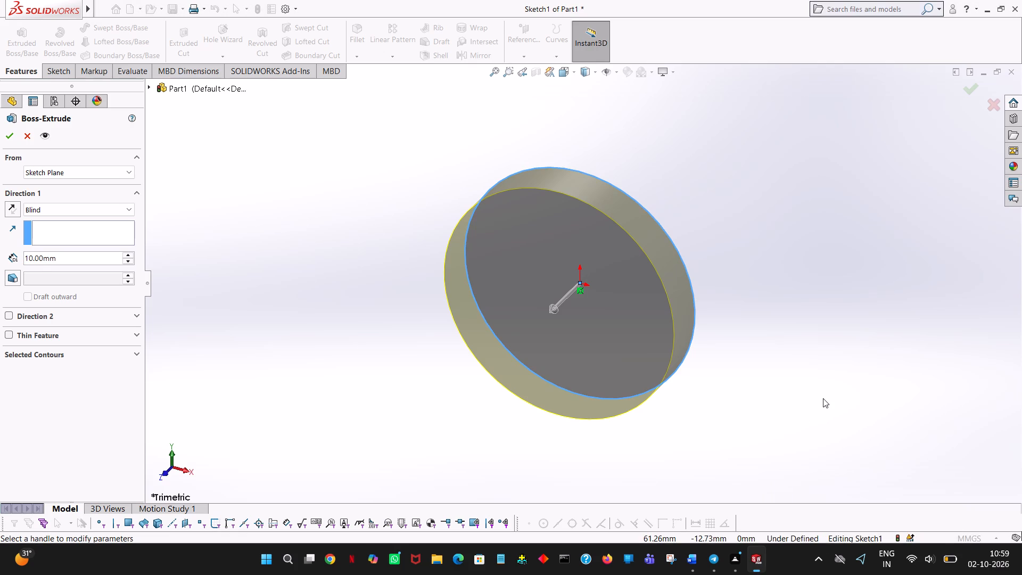
{"action": "middle_click_drag", "start_coordinate": [823, 398], "coordinate": [903, 371]}
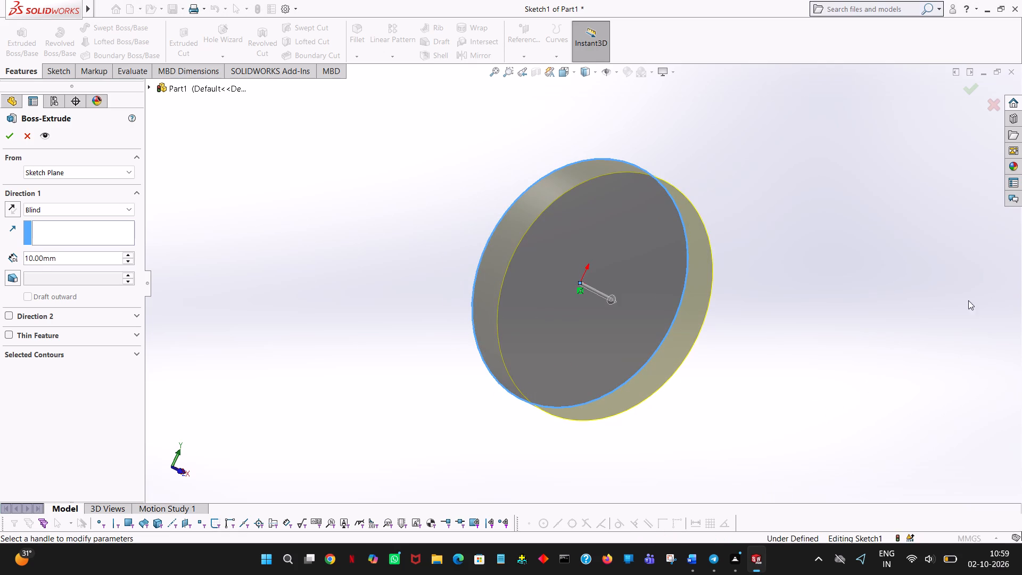
{"action": "middle_click_drag", "start_coordinate": [886, 304], "coordinate": [750, 262]}
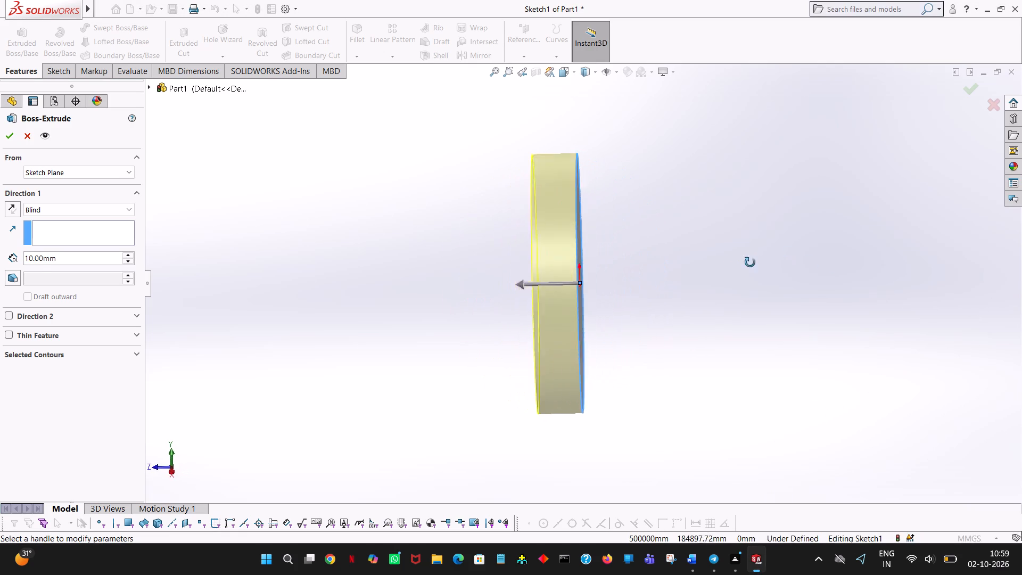
{"action": "middle_click_drag", "start_coordinate": [750, 262], "coordinate": [897, 240]}
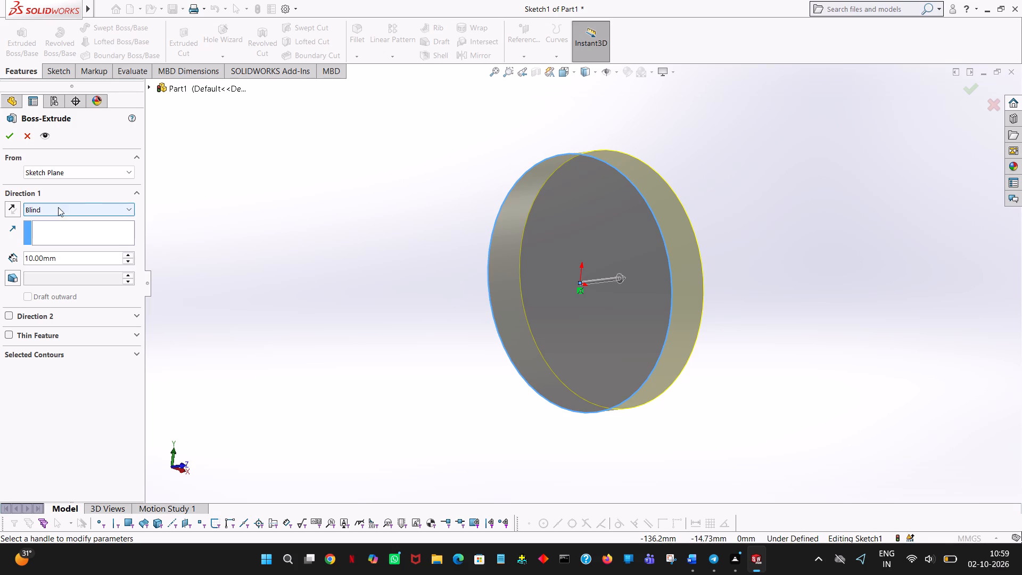
{"action": "double_click", "coordinate": [129, 252]}
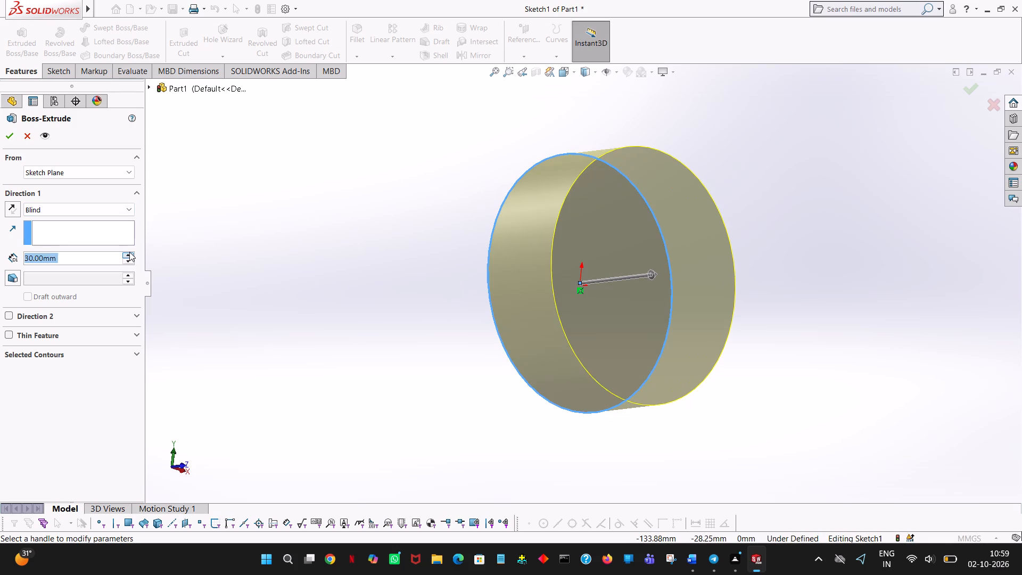
{"action": "double_click", "coordinate": [129, 252]}
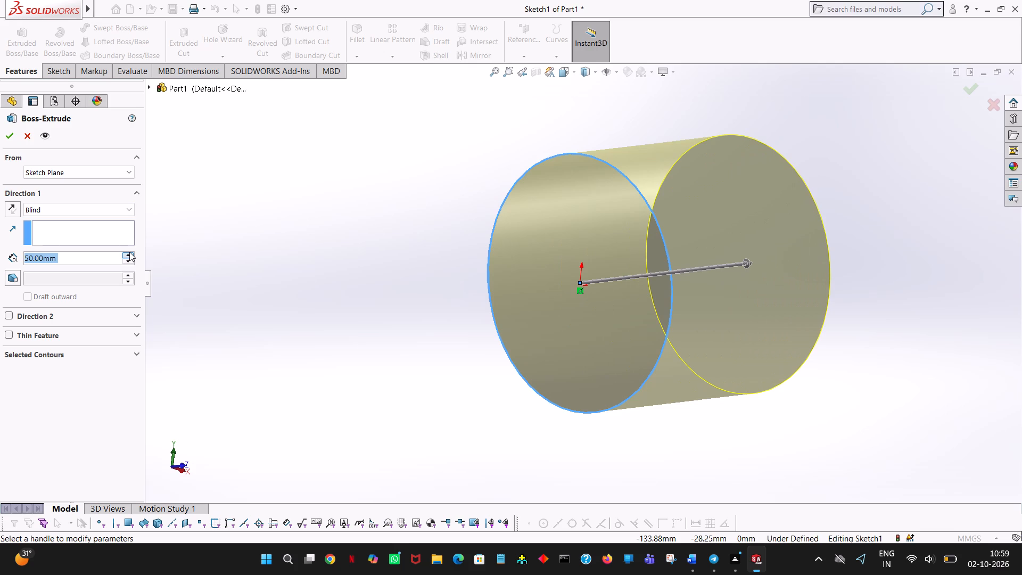
{"action": "double_click", "coordinate": [129, 252]}
{"action": "double_click", "coordinate": [129, 252]}
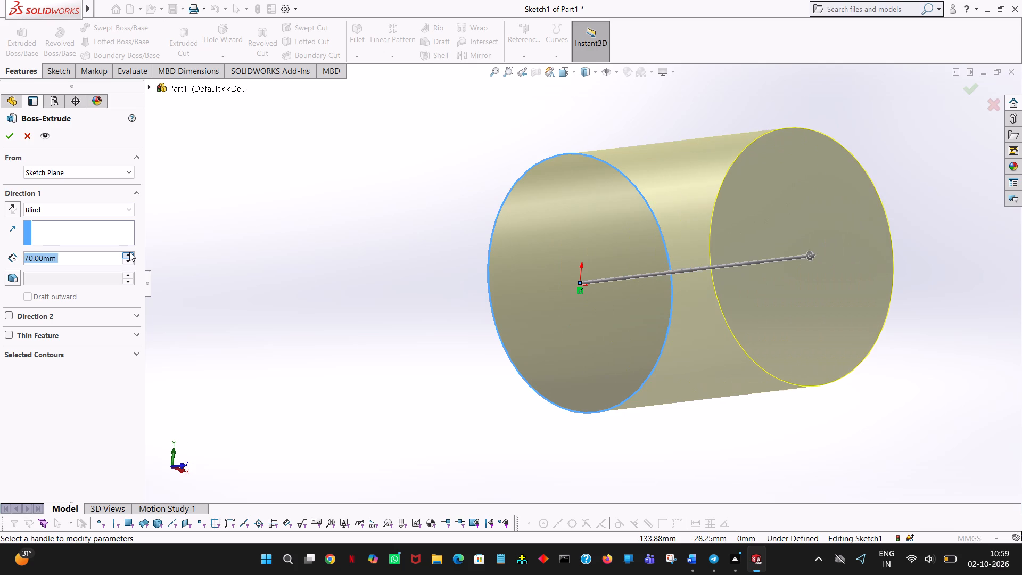
{"action": "left_click", "coordinate": [129, 252]}
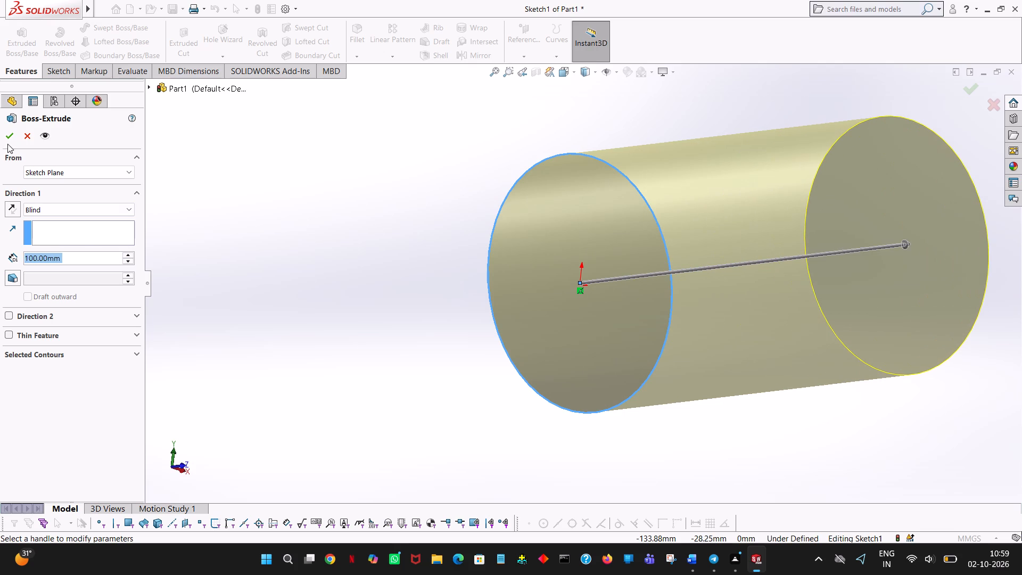
{"action": "left_click", "coordinate": [7, 141]}
{"action": "left_click", "coordinate": [355, 221]}
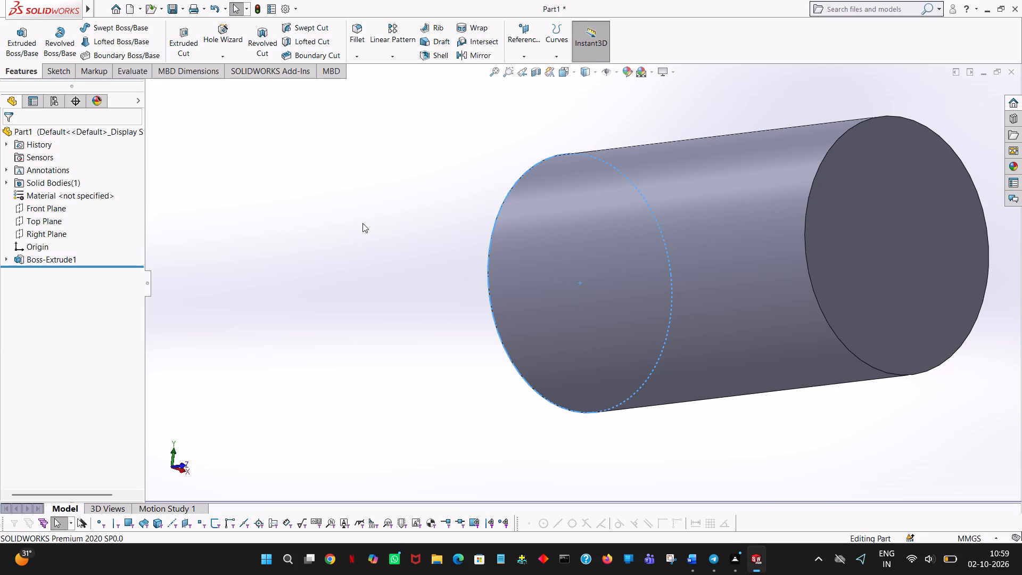
Examine the extruded cylinder from its side and end faces.
{"action": "middle_click_drag", "start_coordinate": [450, 227], "coordinate": [504, 272]}
{"action": "middle_click", "coordinate": [504, 272]}
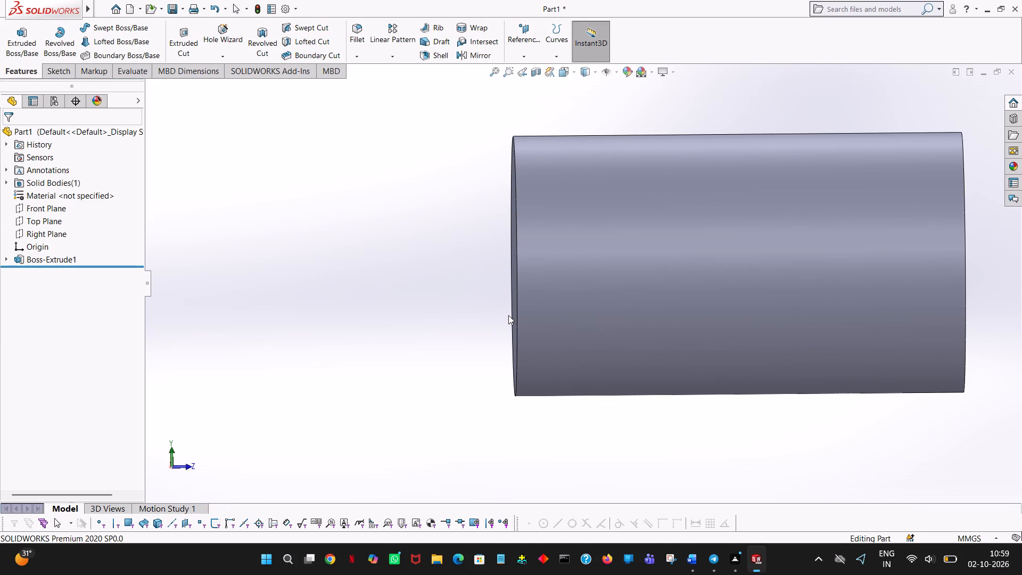
{"action": "middle_click_drag", "start_coordinate": [501, 317], "coordinate": [480, 323]}
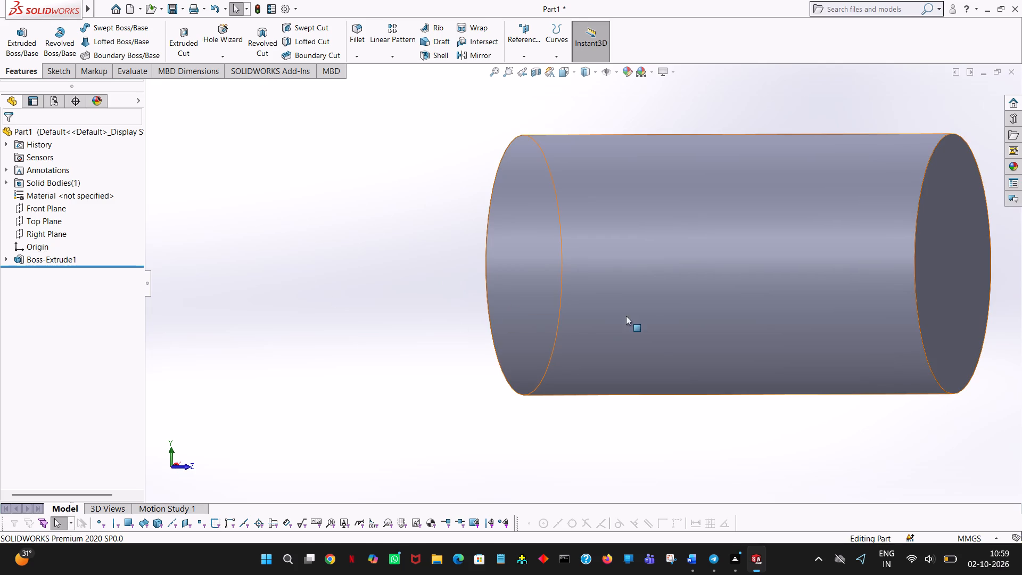
{"action": "middle_click_drag", "start_coordinate": [1002, 334], "coordinate": [943, 325]}
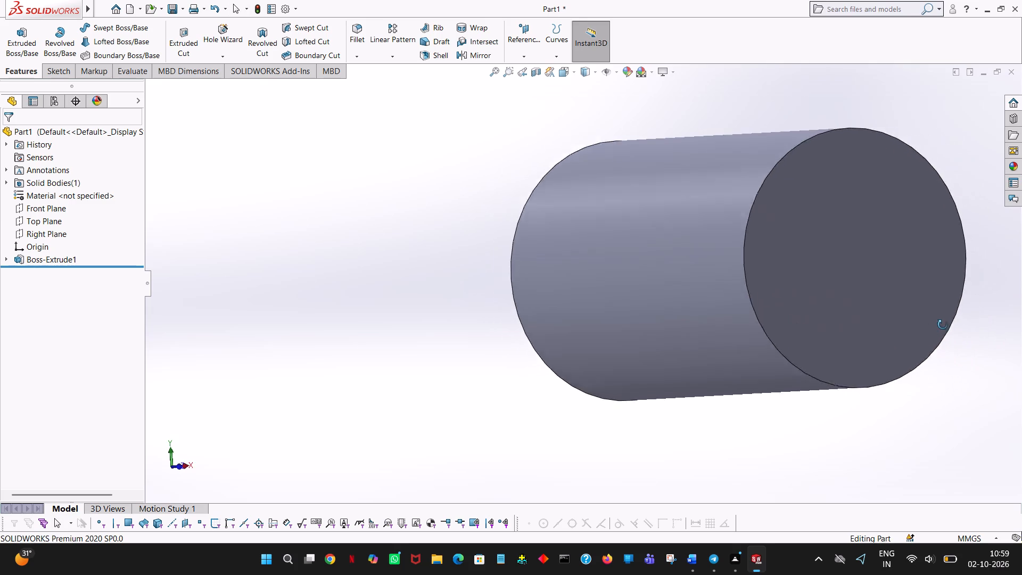
{"action": "middle_click_drag", "start_coordinate": [943, 325], "coordinate": [926, 319]}
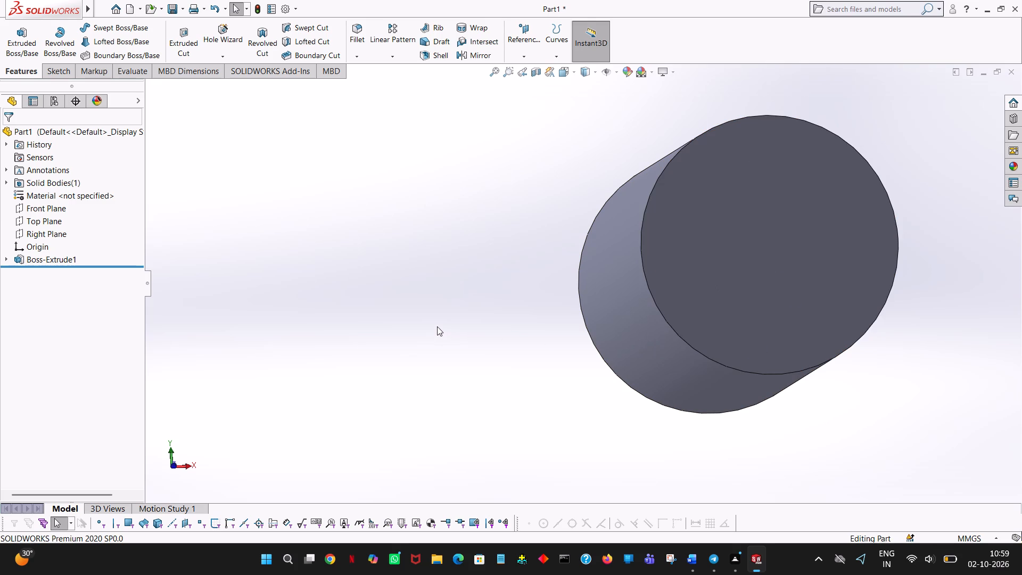
{"action": "middle_click_drag", "start_coordinate": [434, 330], "coordinate": [432, 342]}
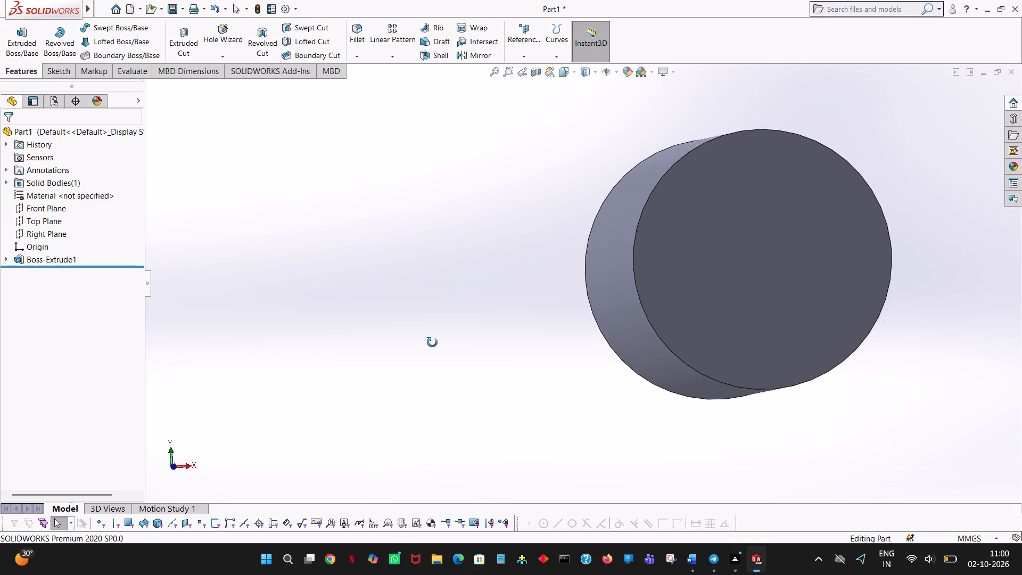
{"action": "middle_click_drag", "start_coordinate": [432, 342], "coordinate": [432, 385]}
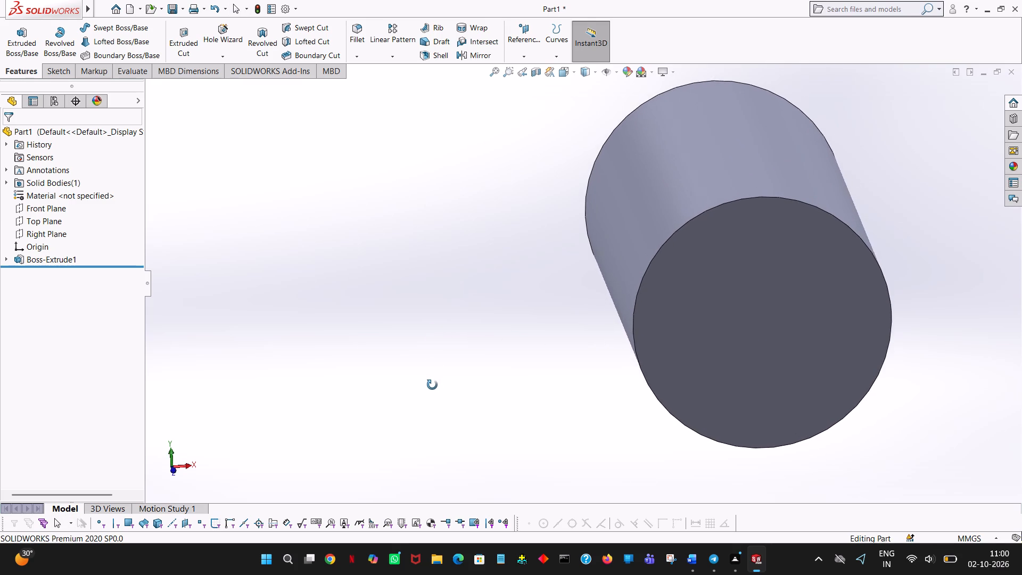
{"action": "middle_click_drag", "start_coordinate": [432, 385], "coordinate": [439, 440]}
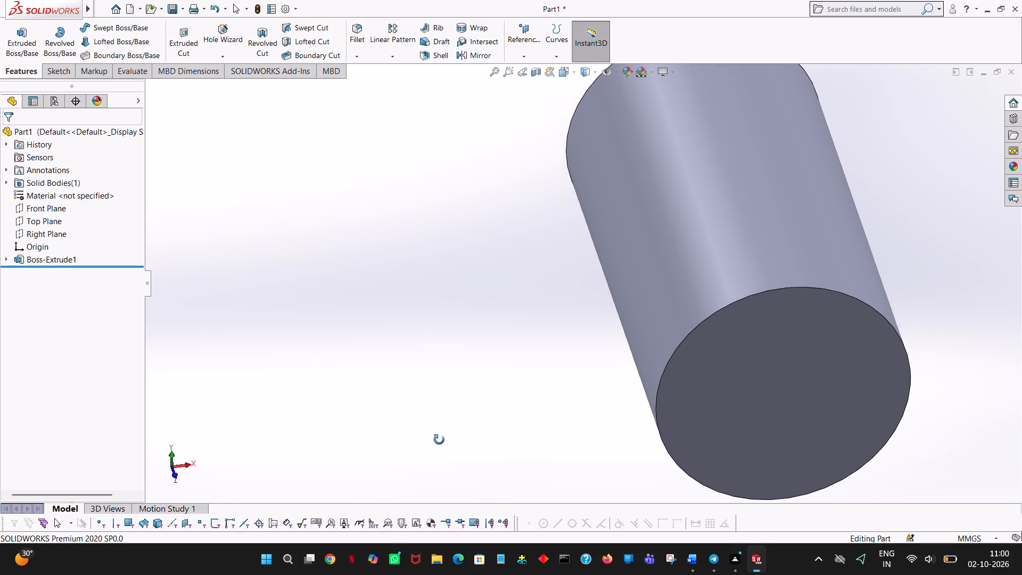
{"action": "middle_click_drag", "start_coordinate": [439, 440], "coordinate": [441, 490]}
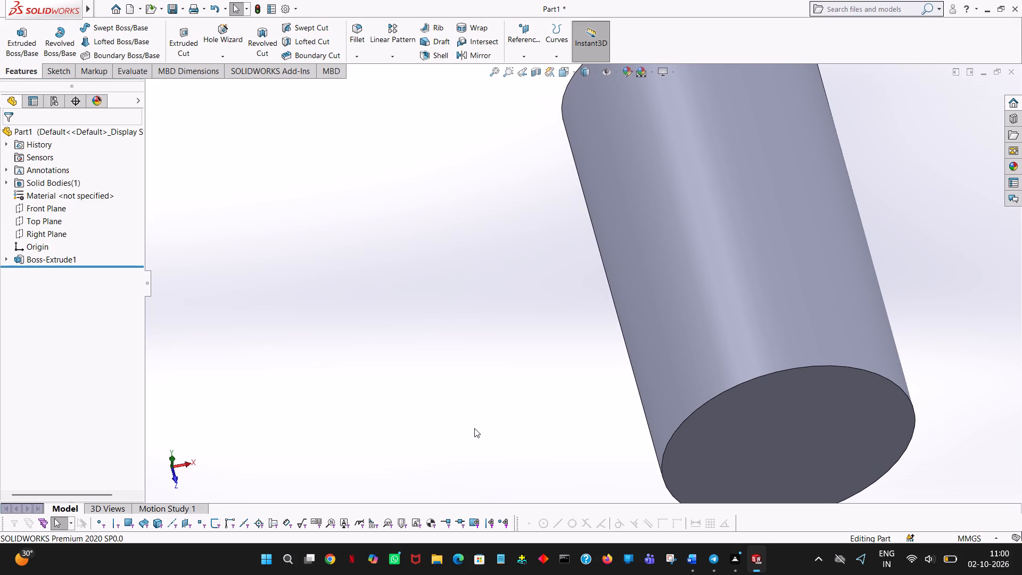
{"action": "middle_click_drag", "start_coordinate": [483, 409], "coordinate": [528, 321]}
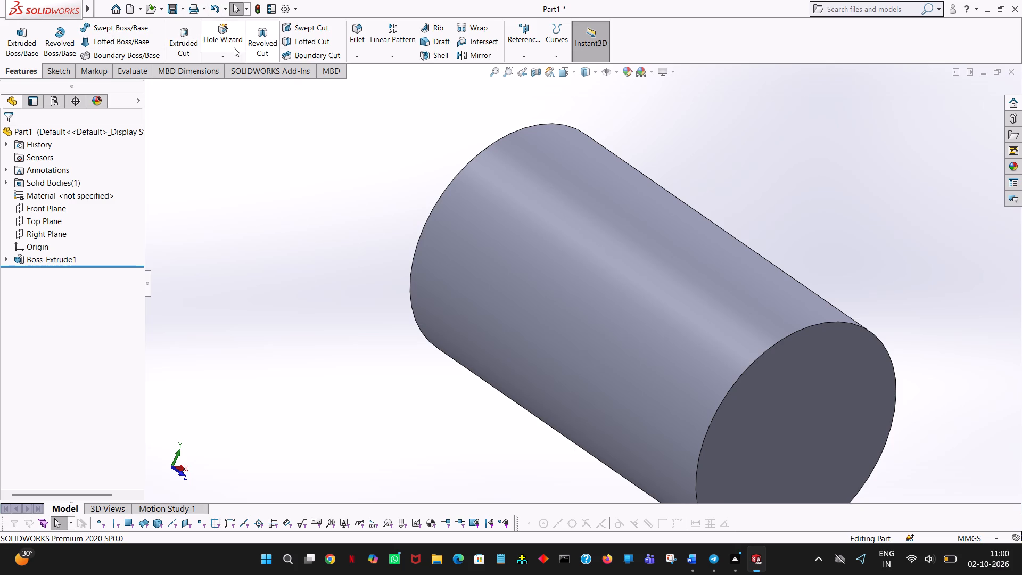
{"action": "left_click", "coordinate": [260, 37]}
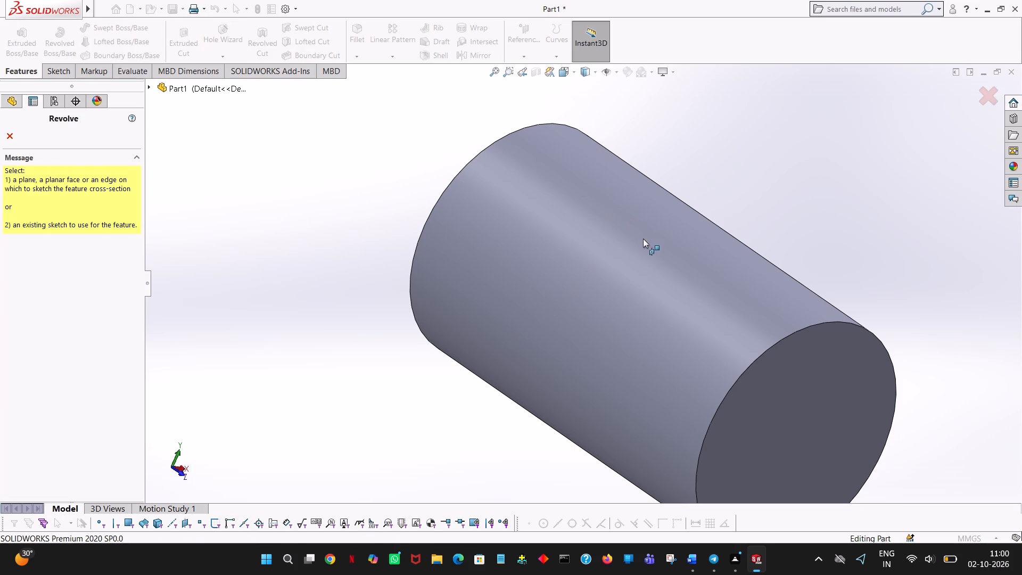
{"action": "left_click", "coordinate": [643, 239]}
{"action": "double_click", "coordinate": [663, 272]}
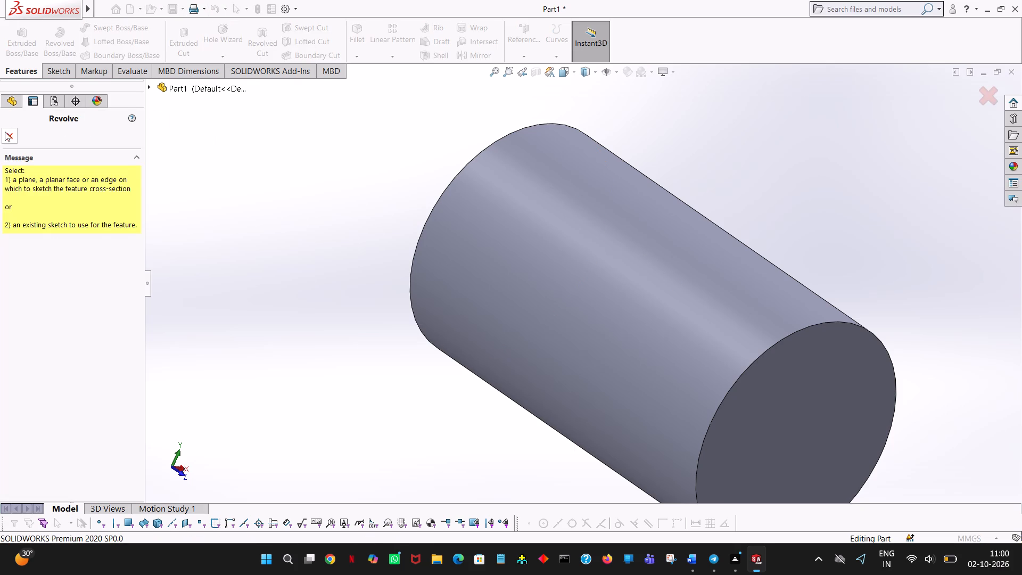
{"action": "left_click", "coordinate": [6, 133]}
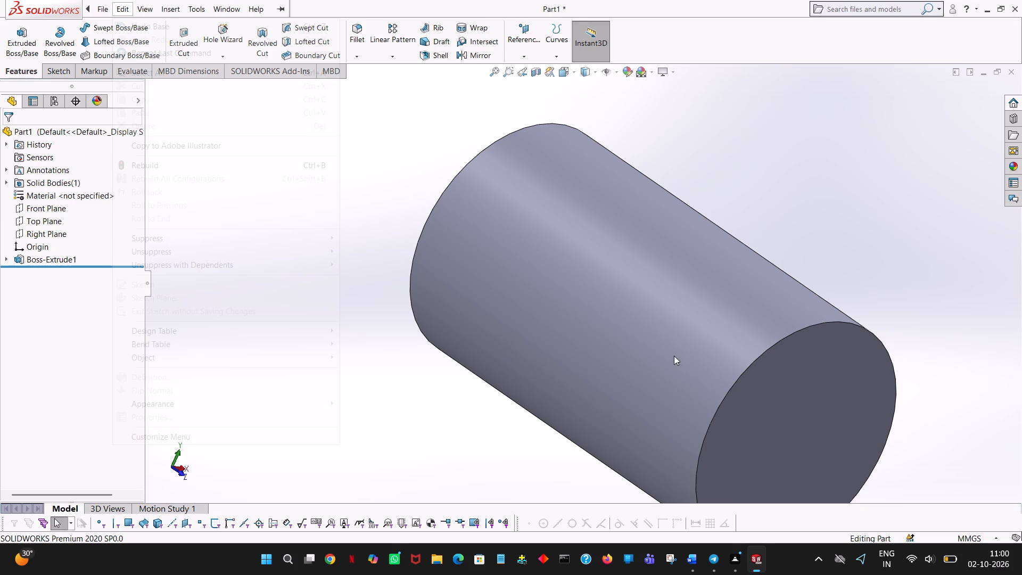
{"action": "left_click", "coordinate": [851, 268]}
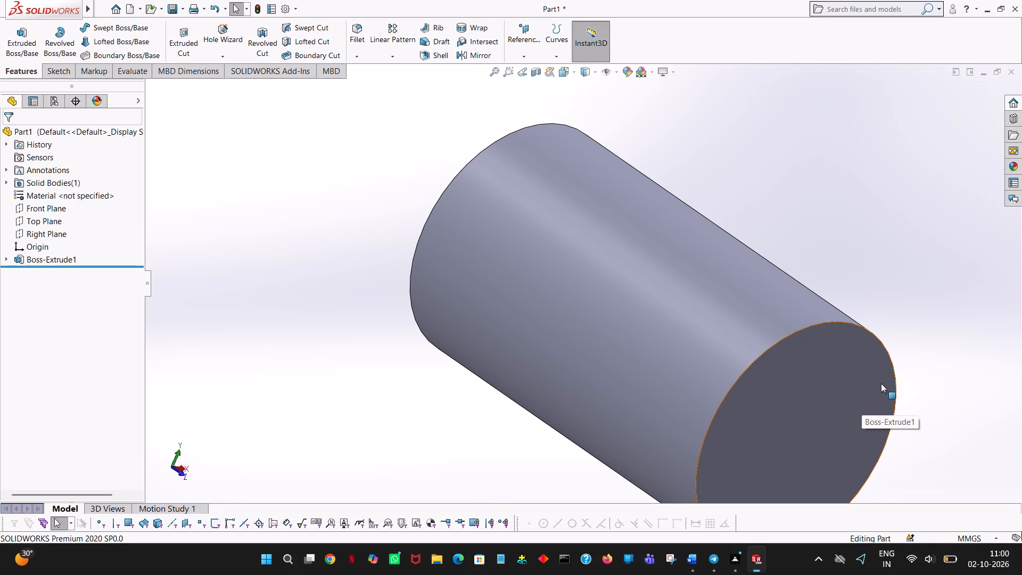
Examine the cylinder from several angles and check how the Right Plane lies relative to it.
{"action": "middle_click_drag", "start_coordinate": [840, 400], "coordinate": [904, 347]}
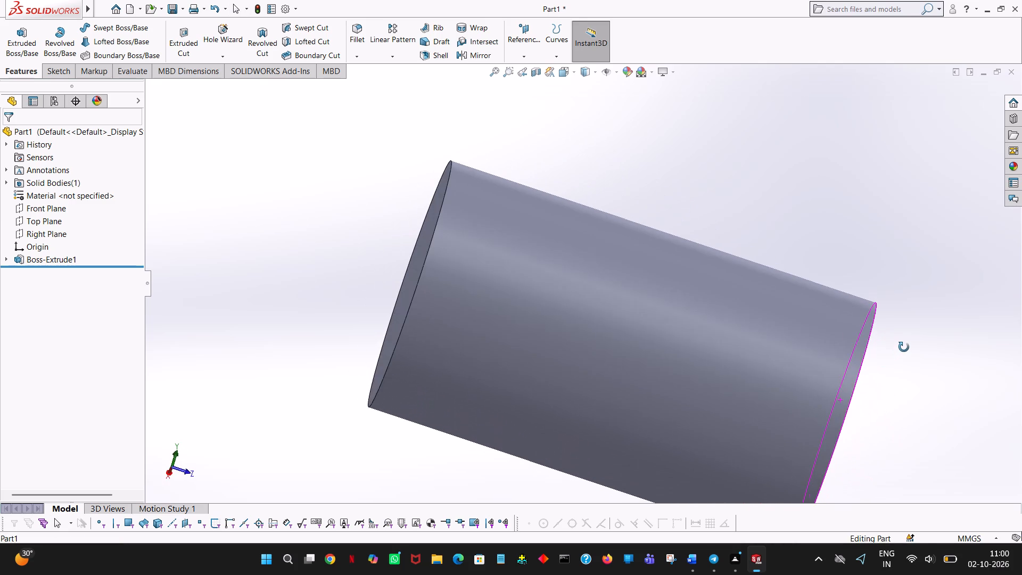
{"action": "middle_click_drag", "start_coordinate": [904, 347], "coordinate": [873, 294]}
{"action": "middle_click_drag", "start_coordinate": [875, 300], "coordinate": [881, 322]}
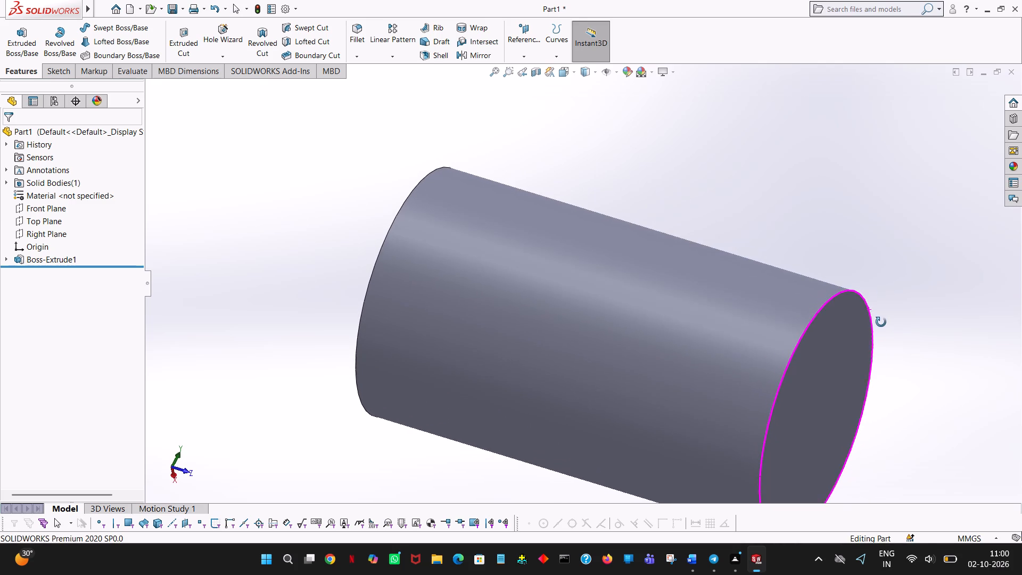
{"action": "middle_click_drag", "start_coordinate": [881, 322], "coordinate": [881, 340]}
{"action": "middle_click", "coordinate": [883, 347]}
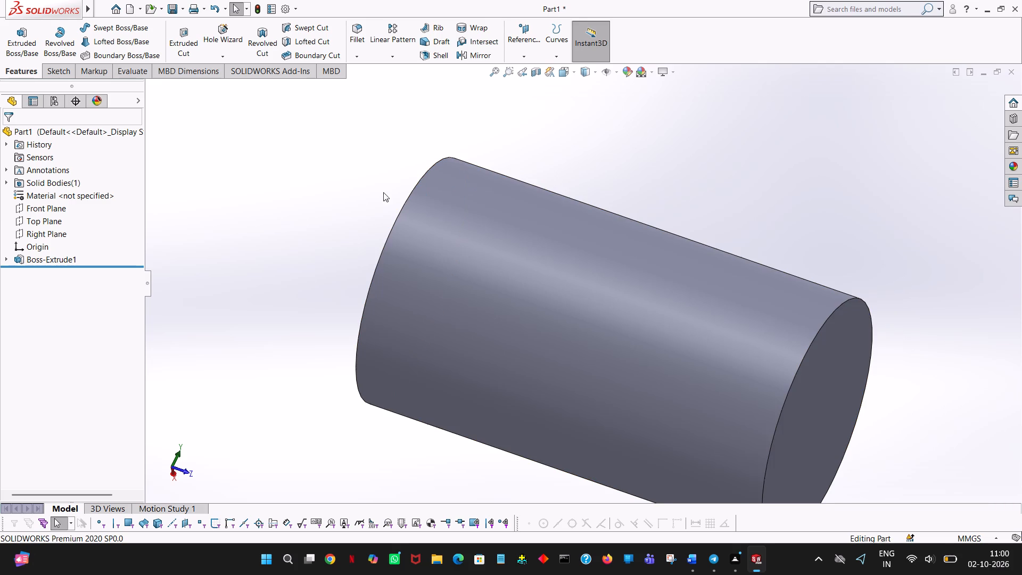
{"action": "left_click", "coordinate": [59, 230]}
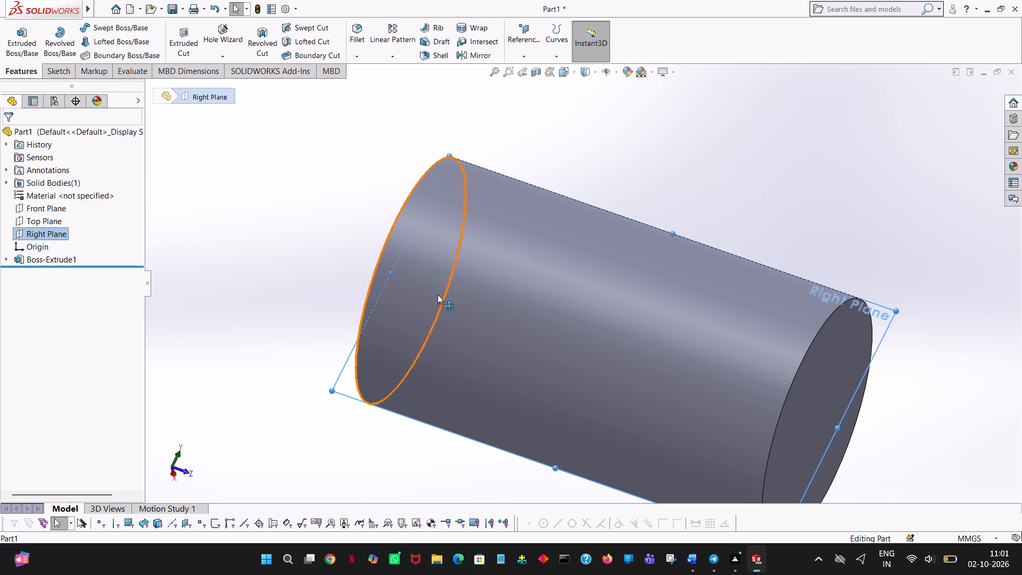
{"action": "middle_click_drag", "start_coordinate": [904, 420], "coordinate": [918, 313]}
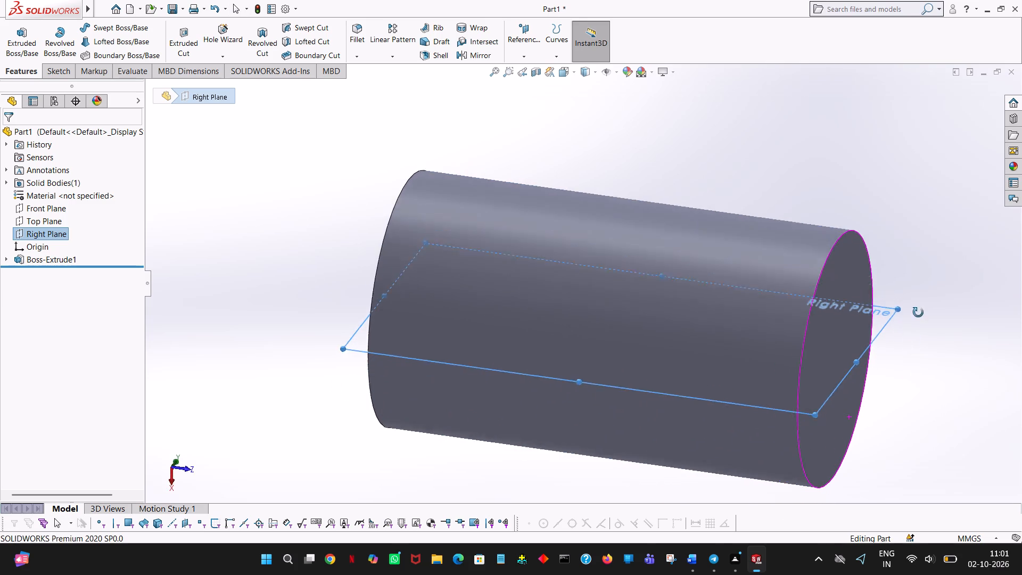
{"action": "middle_click_drag", "start_coordinate": [918, 313], "coordinate": [935, 246]}
{"action": "middle_click", "coordinate": [927, 313]}
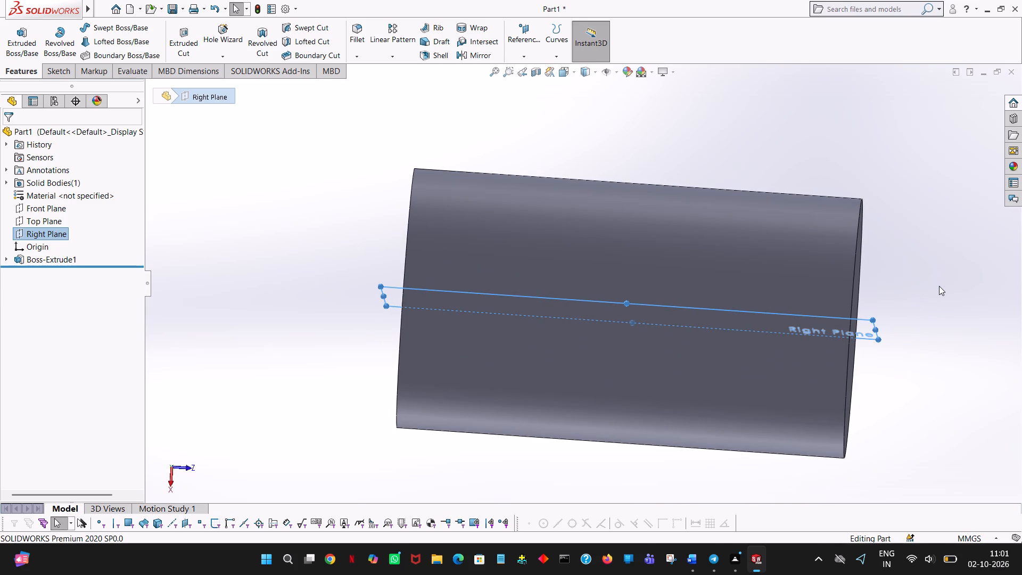
{"action": "key", "text": "ctrl+7"}
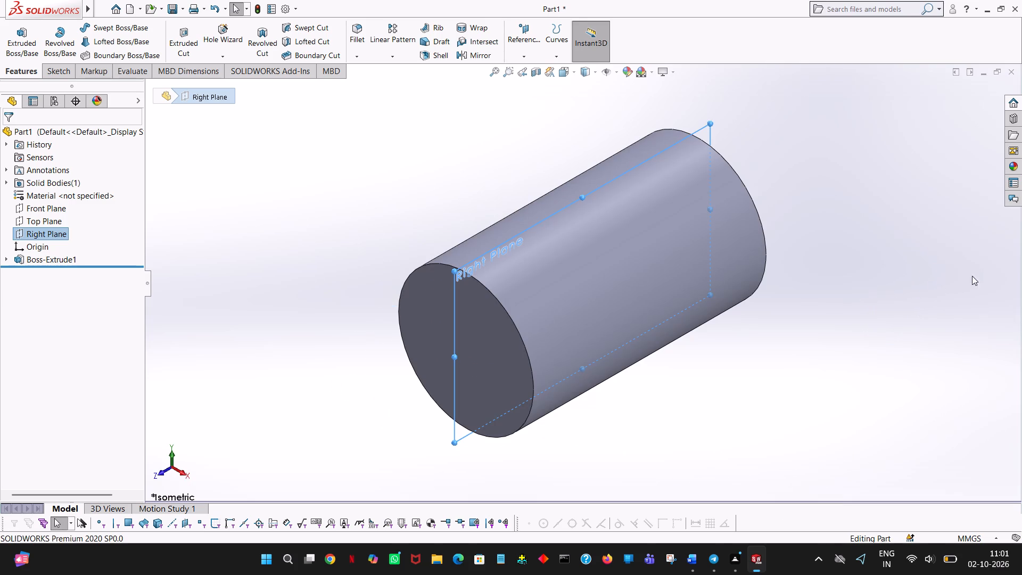
Start a sketch on the Top Plane, viewed face-on, and draw a 20 mm line from the origin along the cylinder's axis.
{"action": "left_click", "coordinate": [41, 221]}
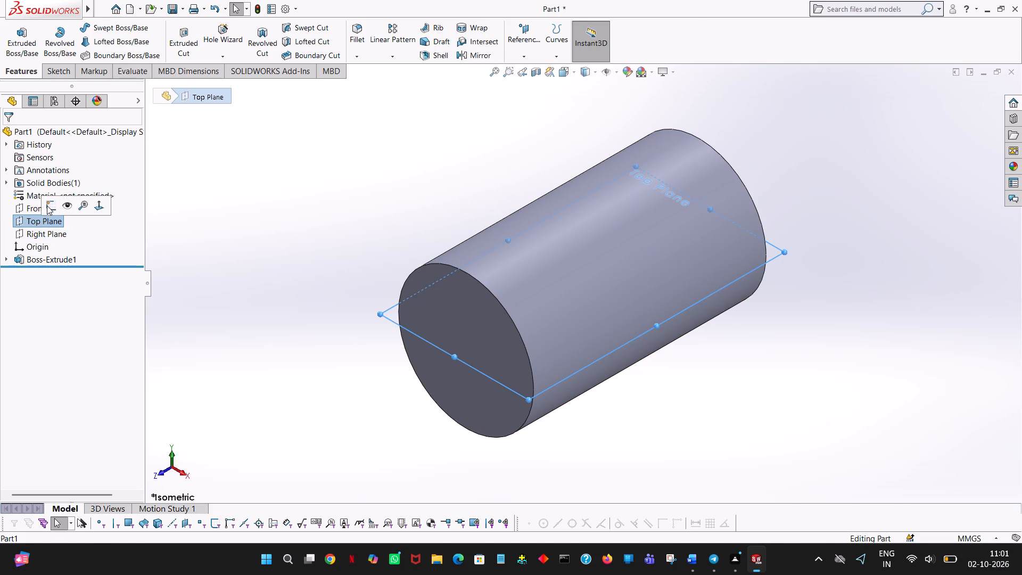
{"action": "left_click", "coordinate": [47, 206]}
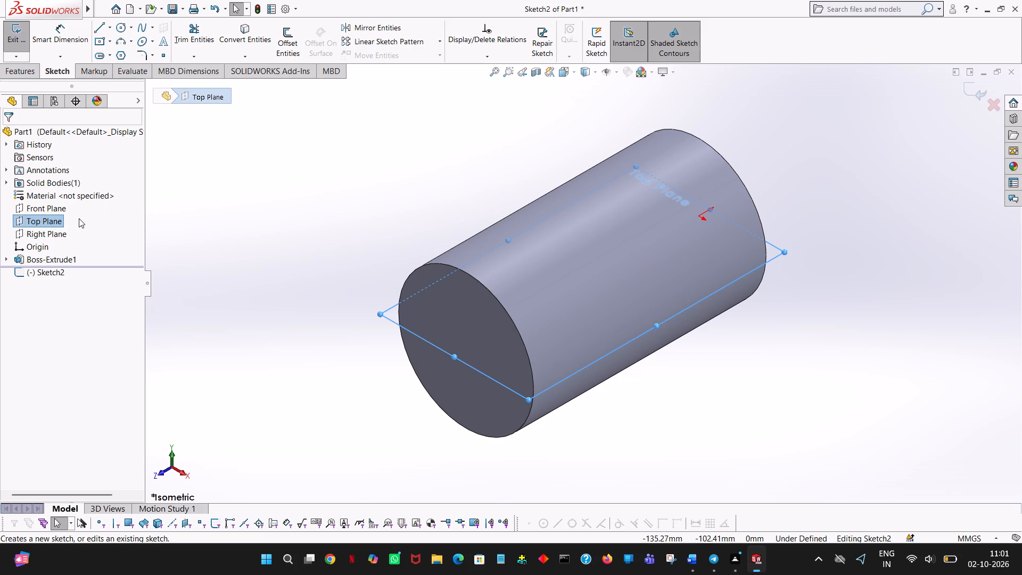
{"action": "left_click", "coordinate": [574, 72]}
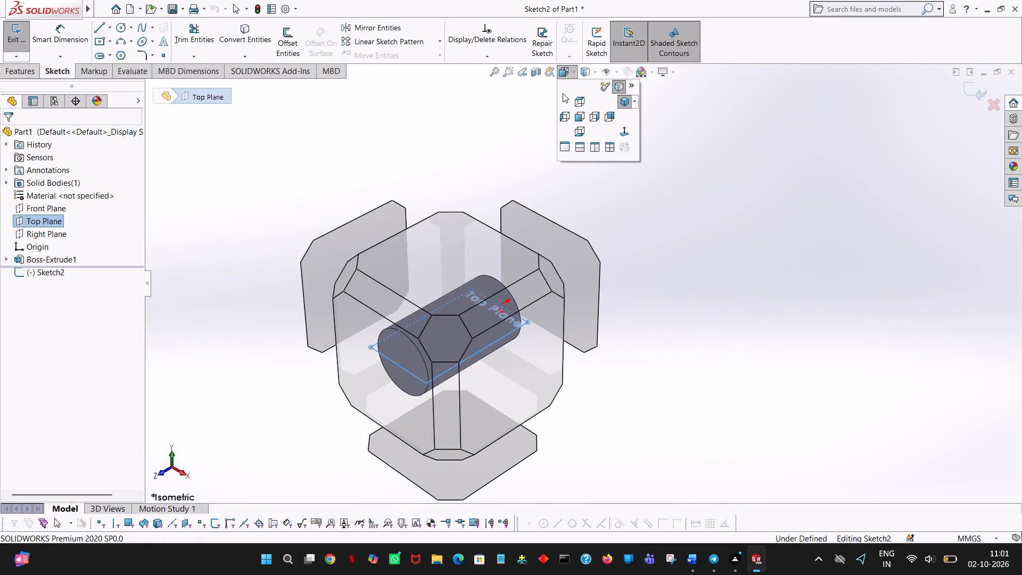
{"action": "left_click", "coordinate": [619, 127]}
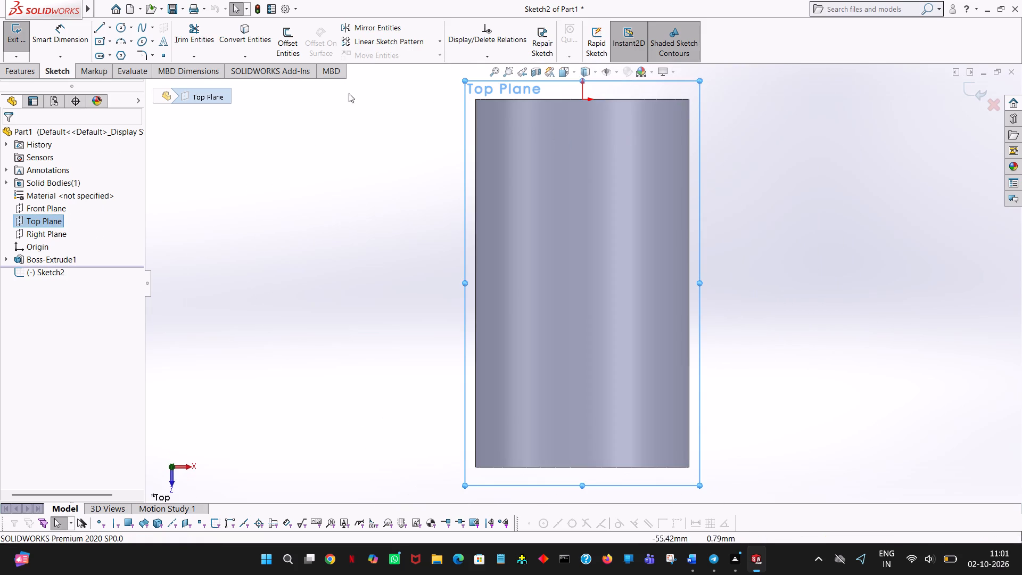
{"action": "left_click", "coordinate": [101, 25]}
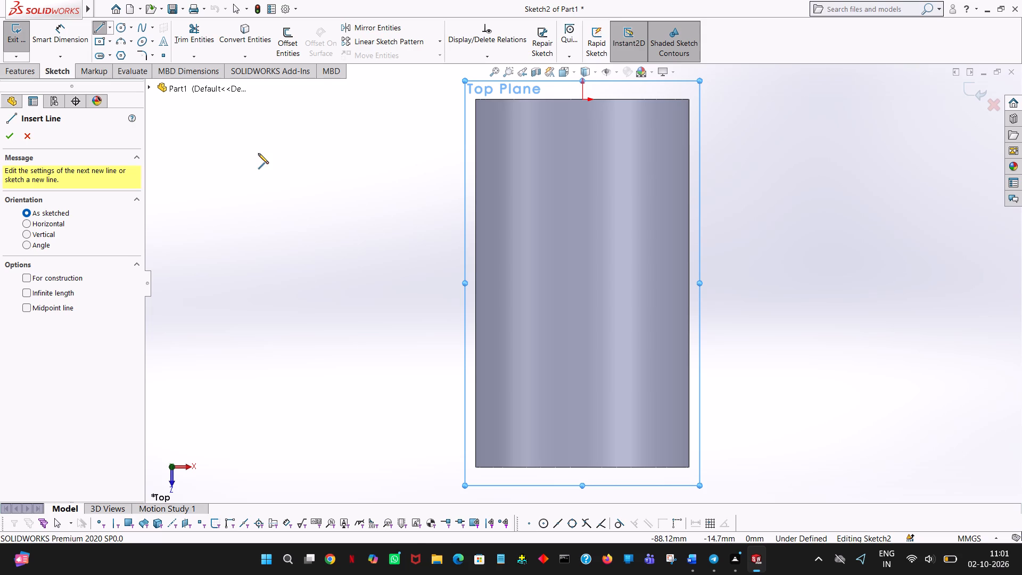
{"action": "left_click", "coordinate": [581, 101]}
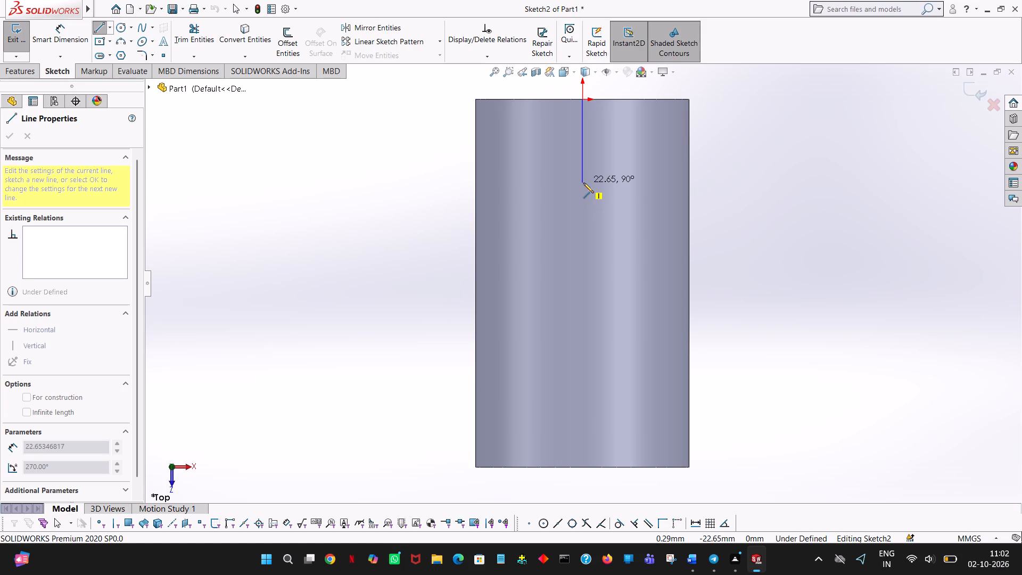
{"action": "left_click", "coordinate": [583, 183]}
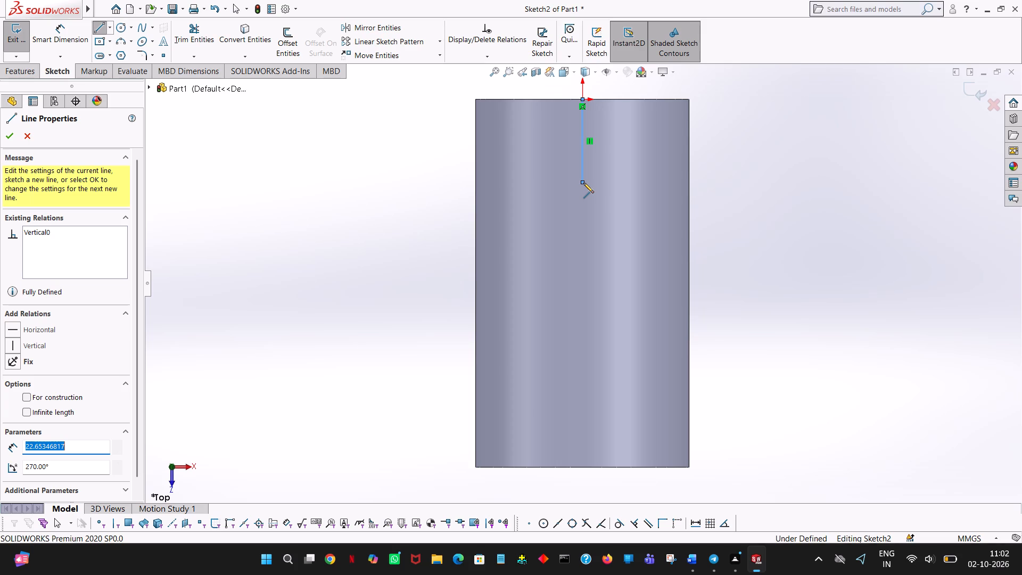
{"action": "type", "text": "20"}
{"action": "key", "text": "Return"}
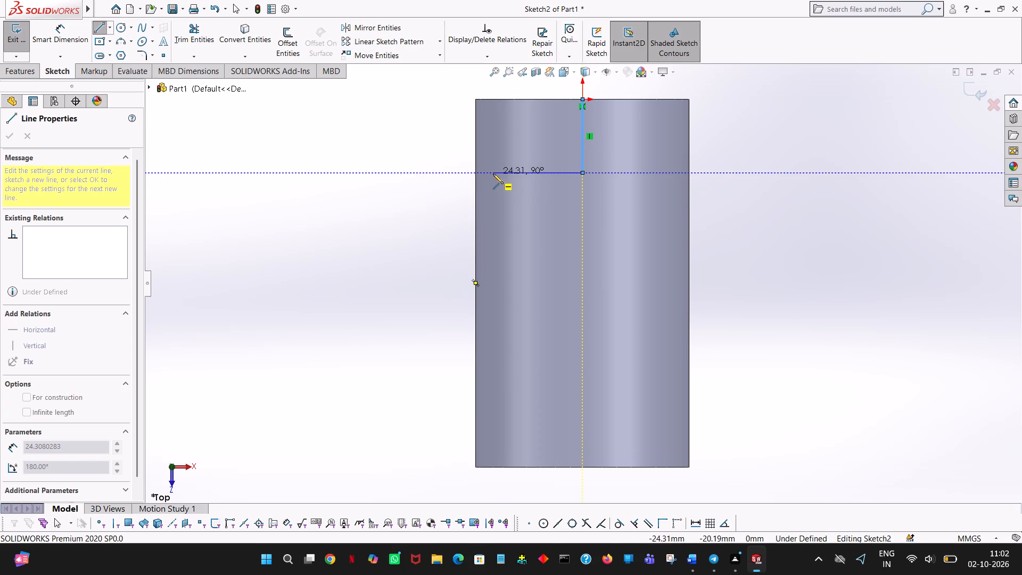
From the axial line's end, draw a closed rectangle 48 mm wide and 60 mm long, starting with a 48/2 mm half-width line and centred on the axis.
{"action": "left_click", "coordinate": [492, 174]}
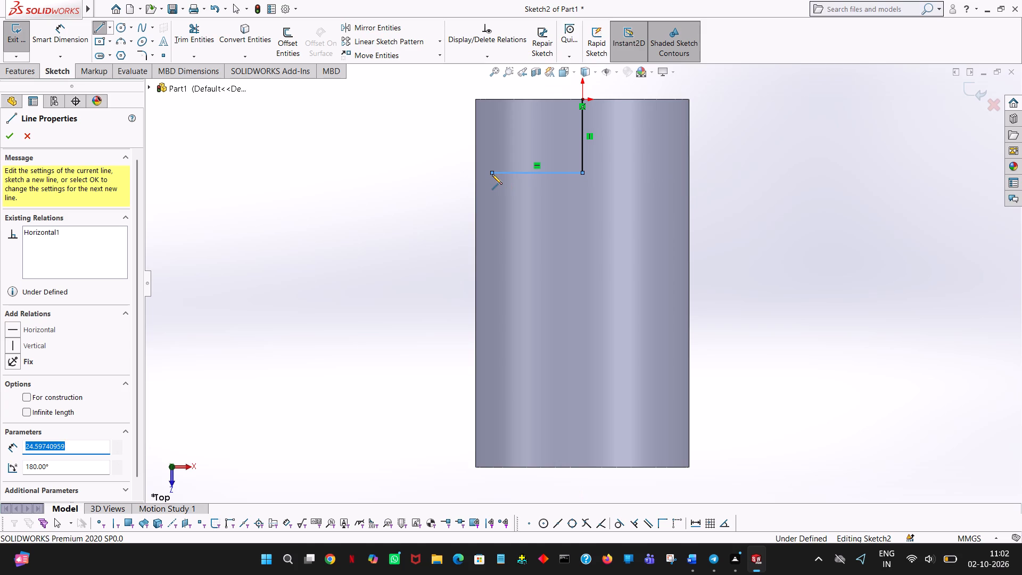
{"action": "type", "text": "48/2"}
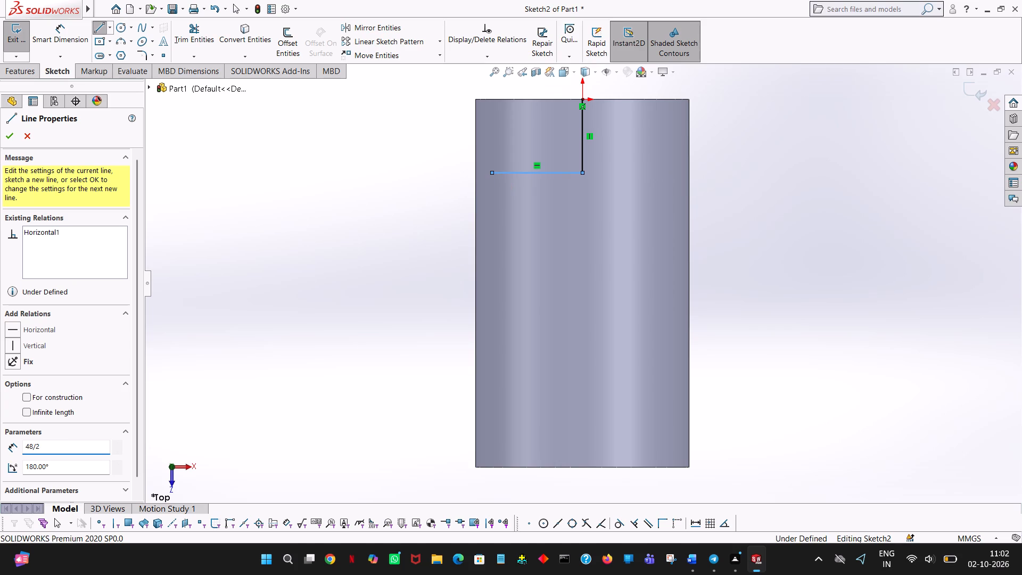
{"action": "key", "text": "Return"}
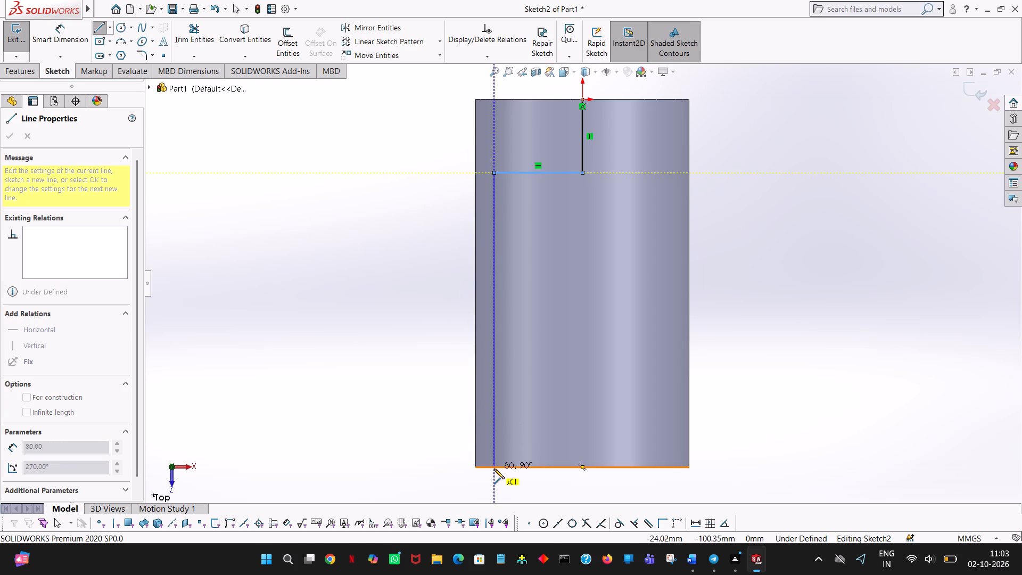
{"action": "left_click", "coordinate": [494, 406]}
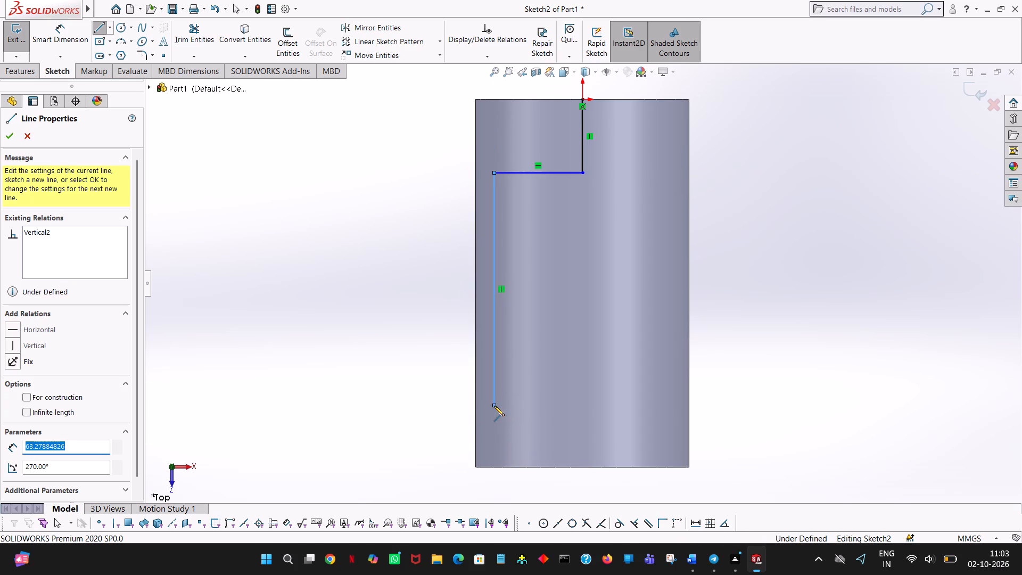
{"action": "type", "text": "60"}
{"action": "key", "text": "Return"}
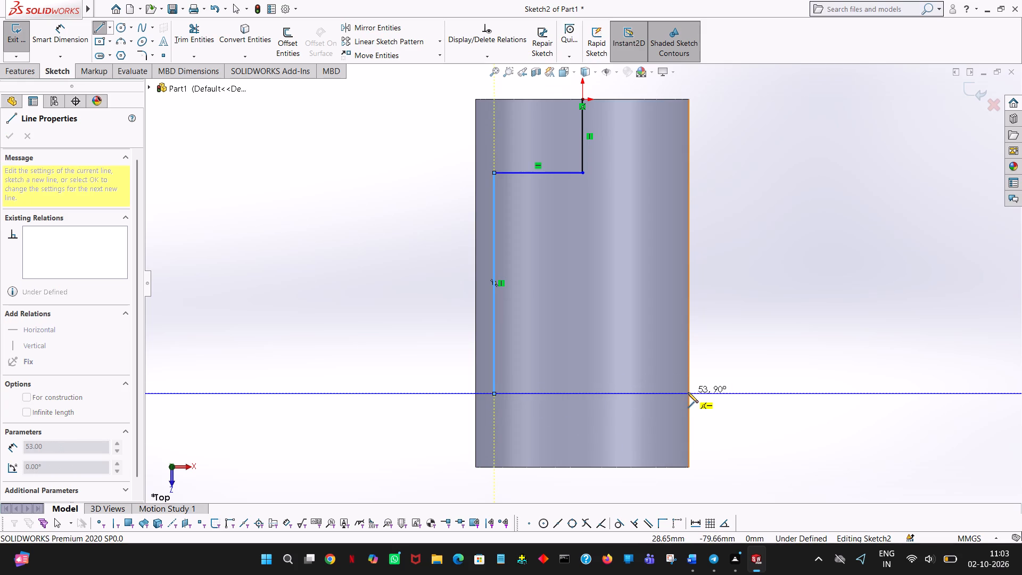
{"action": "left_click", "coordinate": [627, 391]}
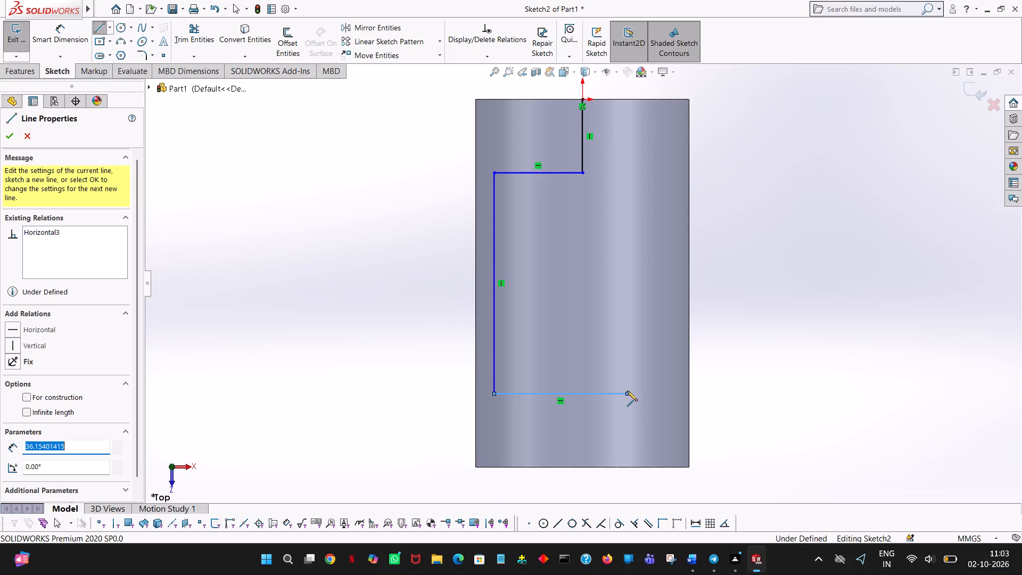
{"action": "type", "text": "48"}
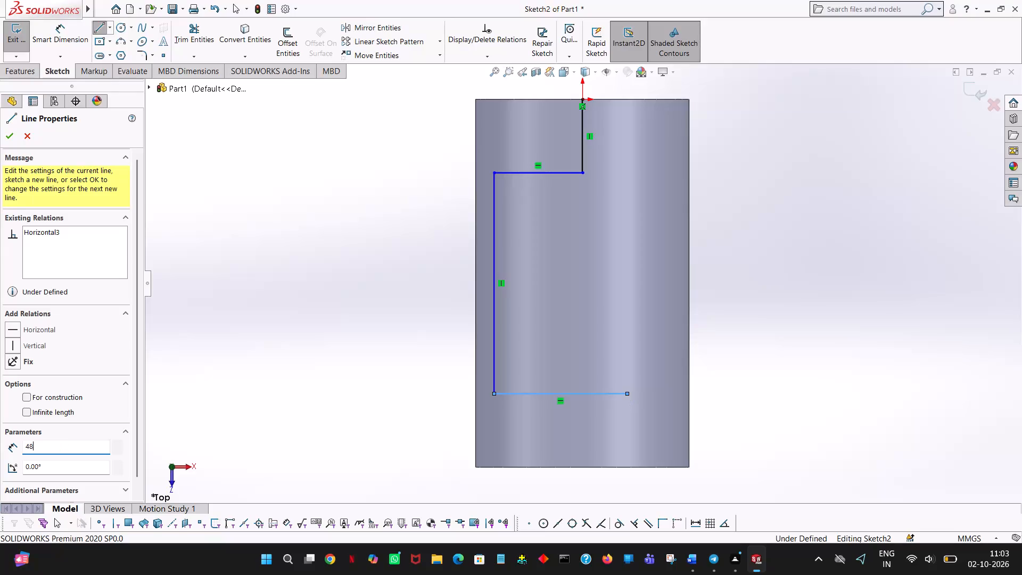
{"action": "key", "text": "Return"}
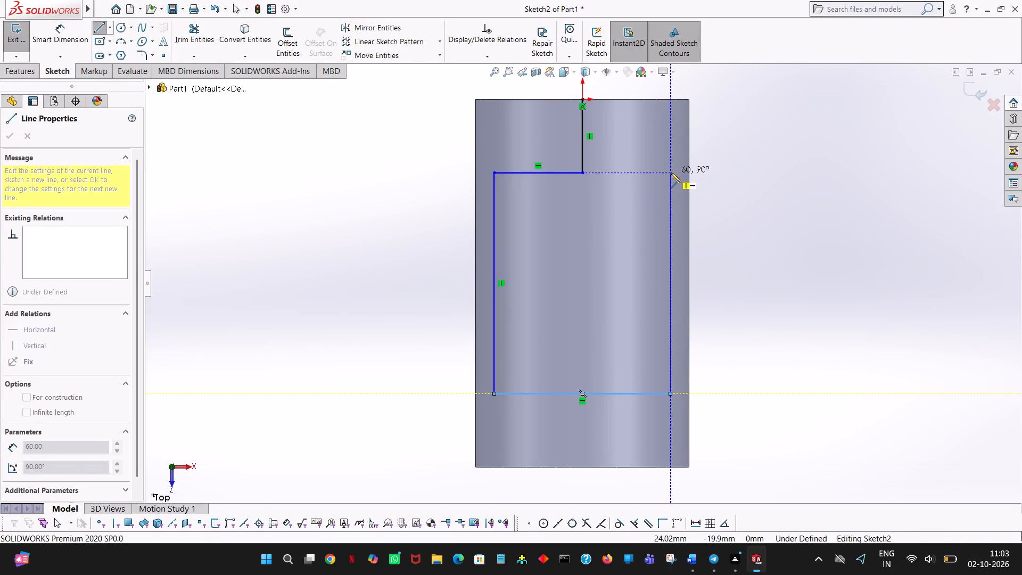
{"action": "left_click", "coordinate": [671, 172]}
{"action": "left_click", "coordinate": [582, 173]}
{"action": "right_click", "coordinate": [582, 173]}
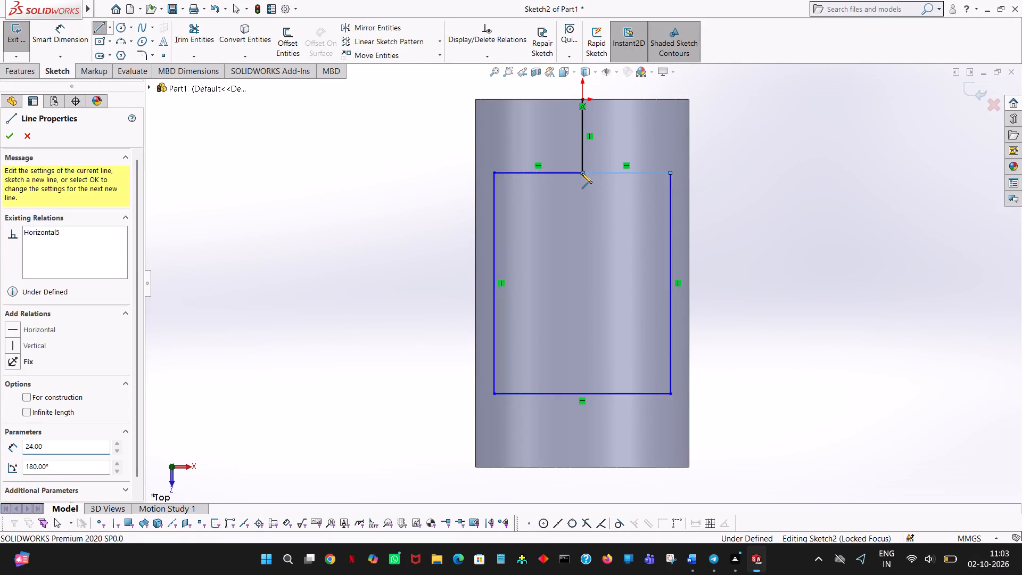
{"action": "left_click", "coordinate": [611, 178]}
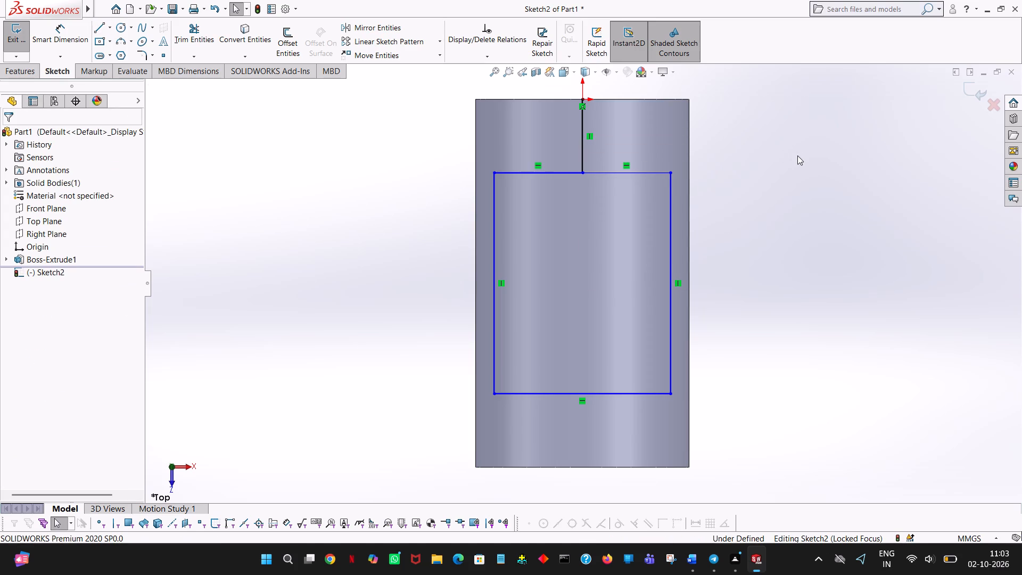
{"action": "left_click", "coordinate": [802, 172]}
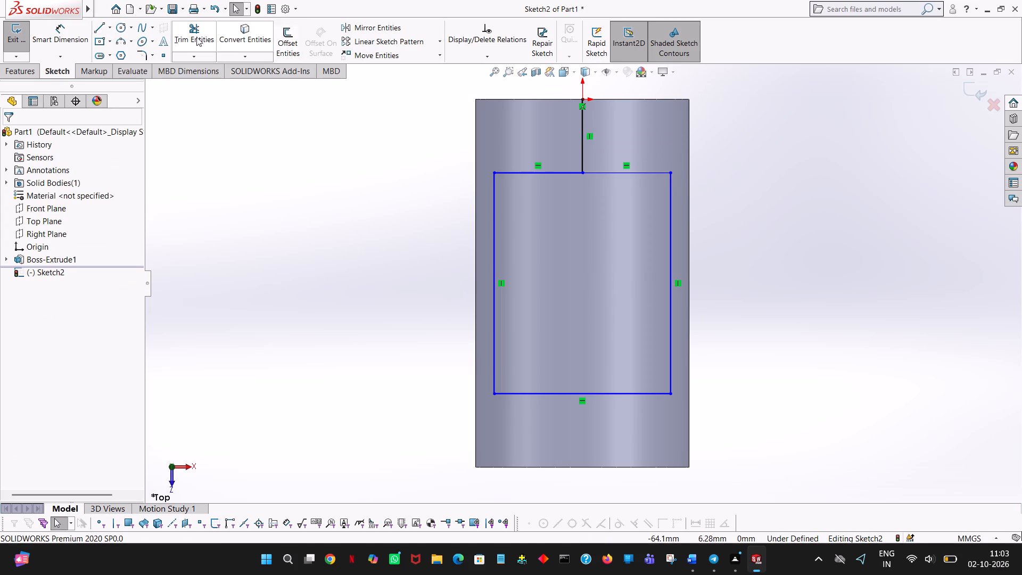
Trim away the 20 mm line between the origin and the rectangle.
{"action": "left_click", "coordinate": [188, 38]}
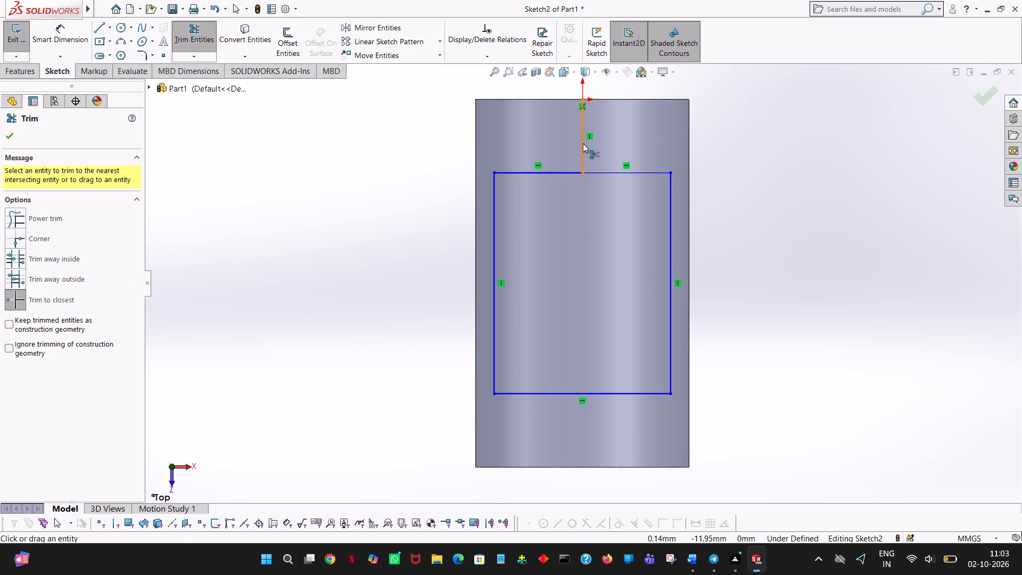
{"action": "left_click", "coordinate": [583, 143]}
{"action": "left_click", "coordinate": [987, 95]}
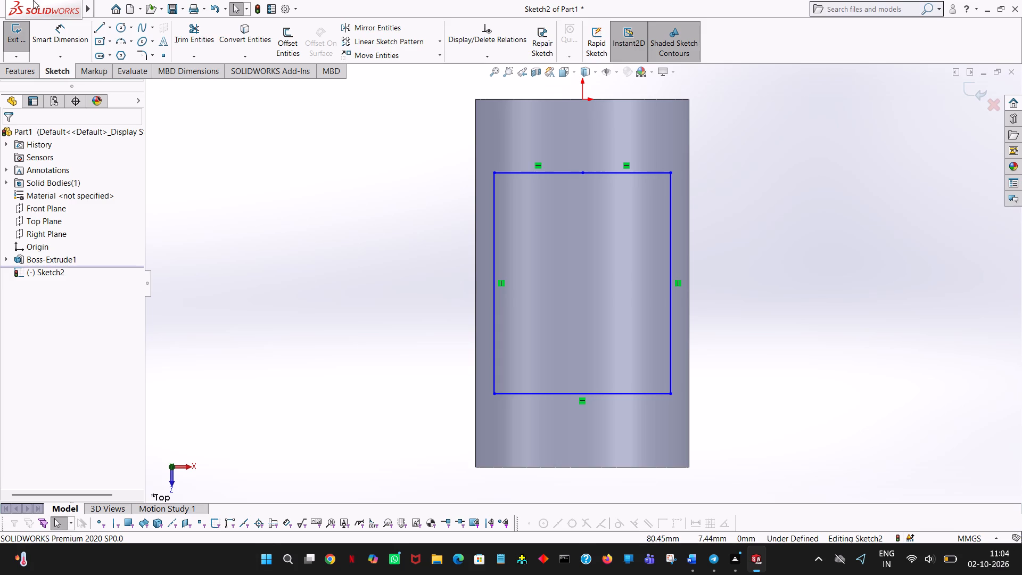
Cut-extrude the rectangle through the cylinder as a Mid Plane cut with a depth of 100 mm.
{"action": "left_click", "coordinate": [31, 81]}
{"action": "left_click", "coordinate": [32, 70]}
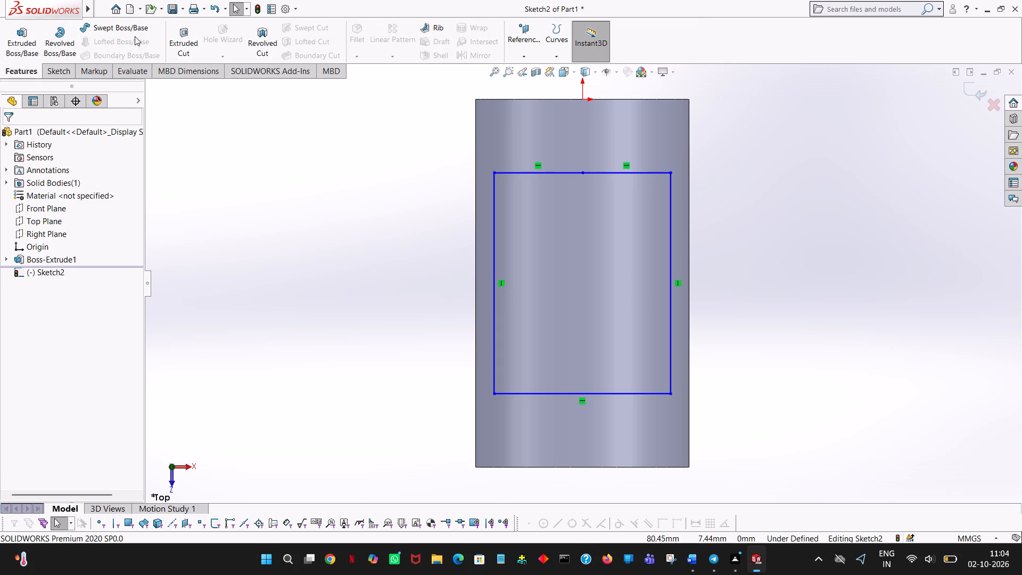
{"action": "left_click", "coordinate": [180, 51]}
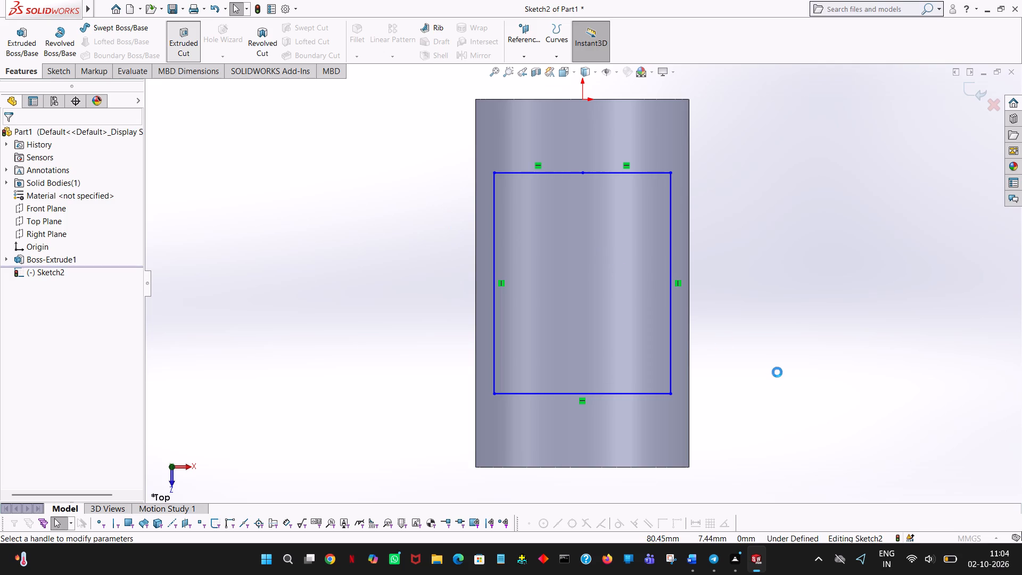
{"action": "middle_click_drag", "start_coordinate": [777, 372], "coordinate": [866, 120]}
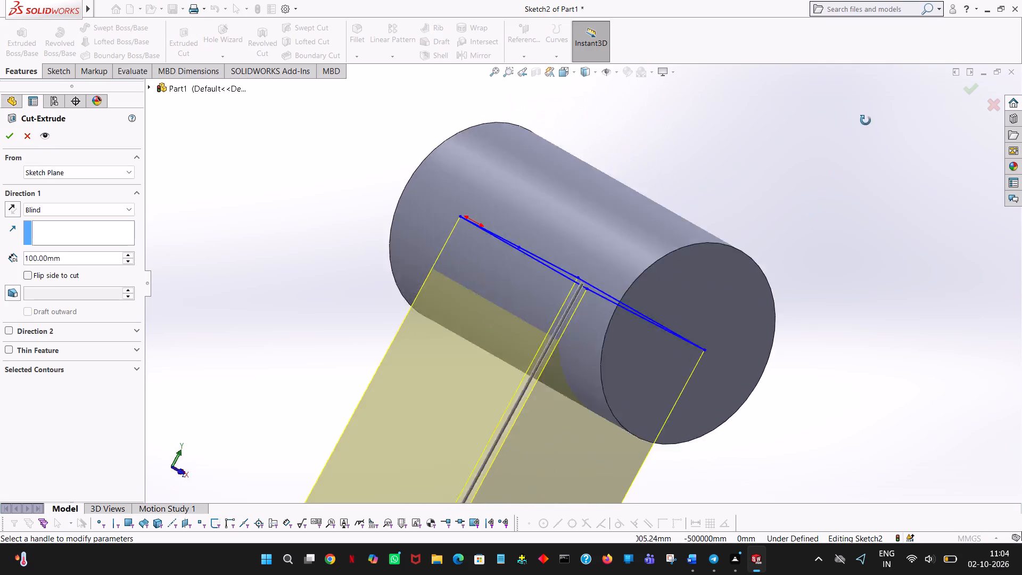
{"action": "middle_click_drag", "start_coordinate": [866, 120], "coordinate": [871, 274]}
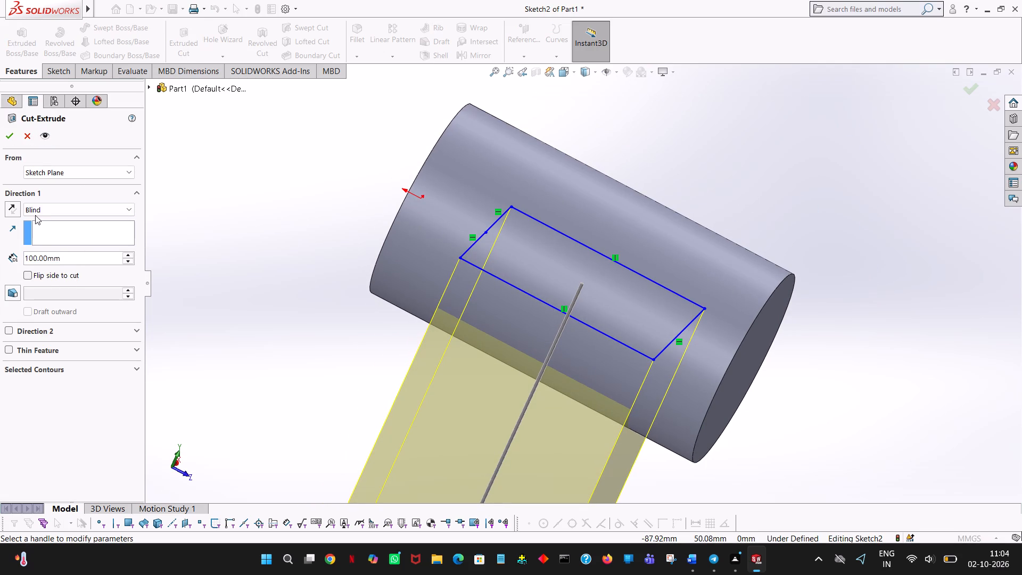
{"action": "left_click", "coordinate": [75, 209]}
{"action": "left_click", "coordinate": [72, 291]}
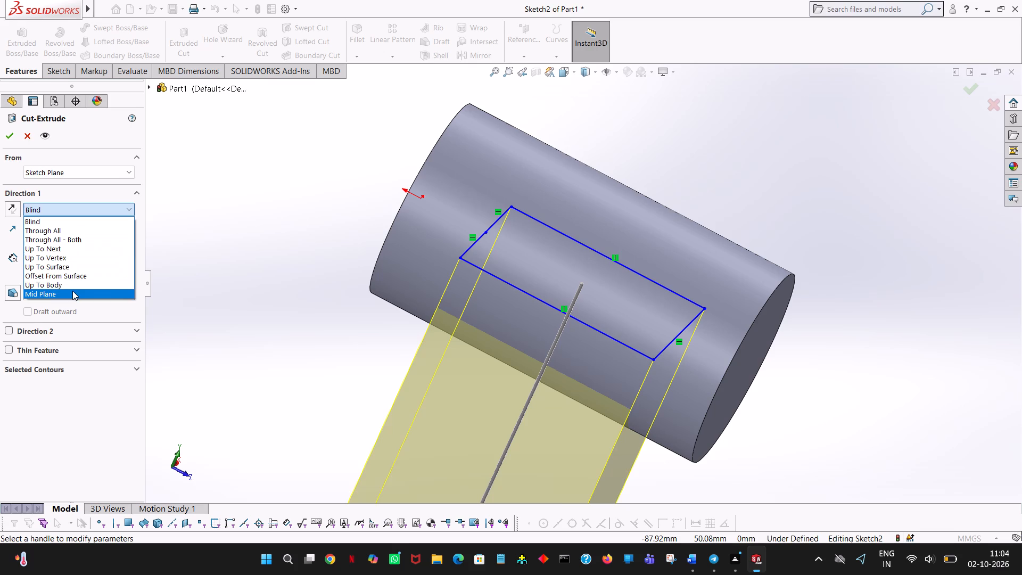
{"action": "left_click", "coordinate": [11, 142]}
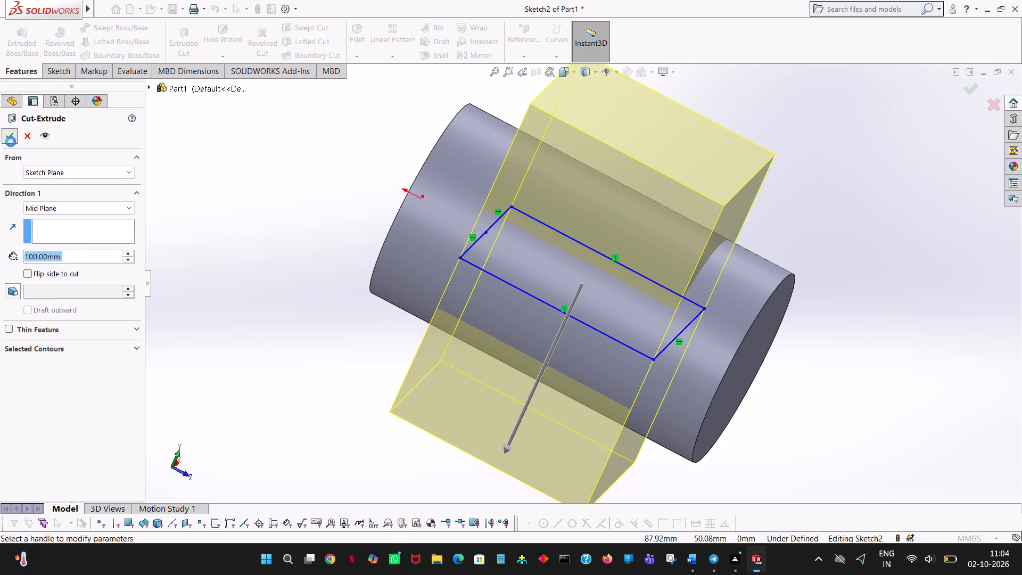
{"action": "left_click", "coordinate": [836, 206]}
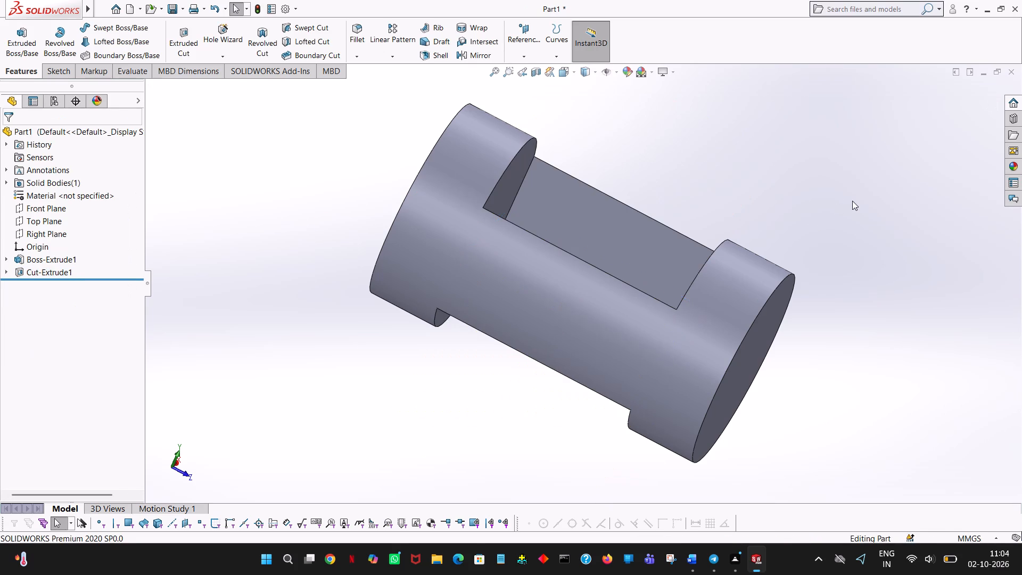
Start a new sketch on the Top Plane and view it face-on.
{"action": "middle_click_drag", "start_coordinate": [852, 201], "coordinate": [791, 199]}
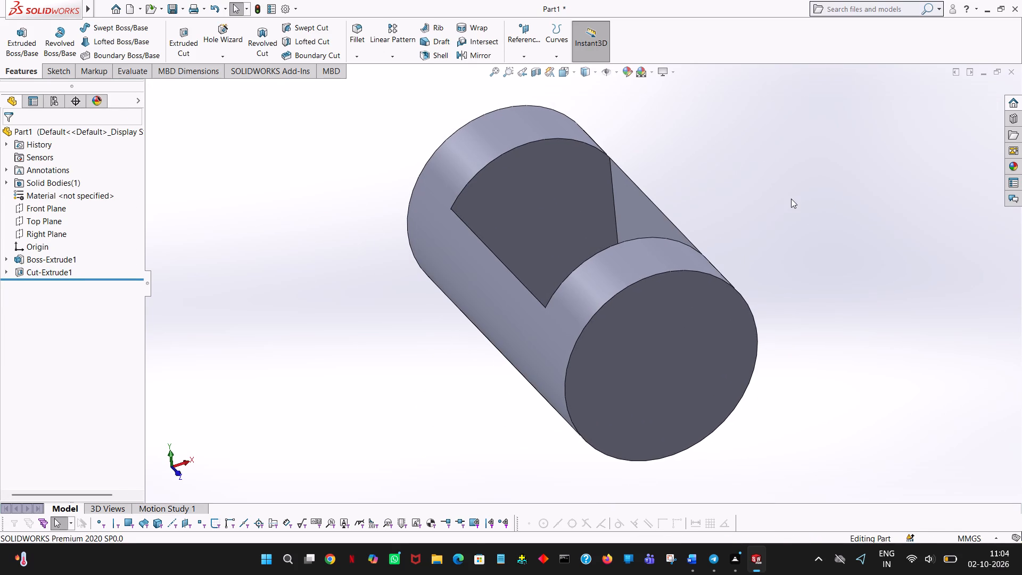
{"action": "middle_click_drag", "start_coordinate": [791, 199], "coordinate": [836, 208]}
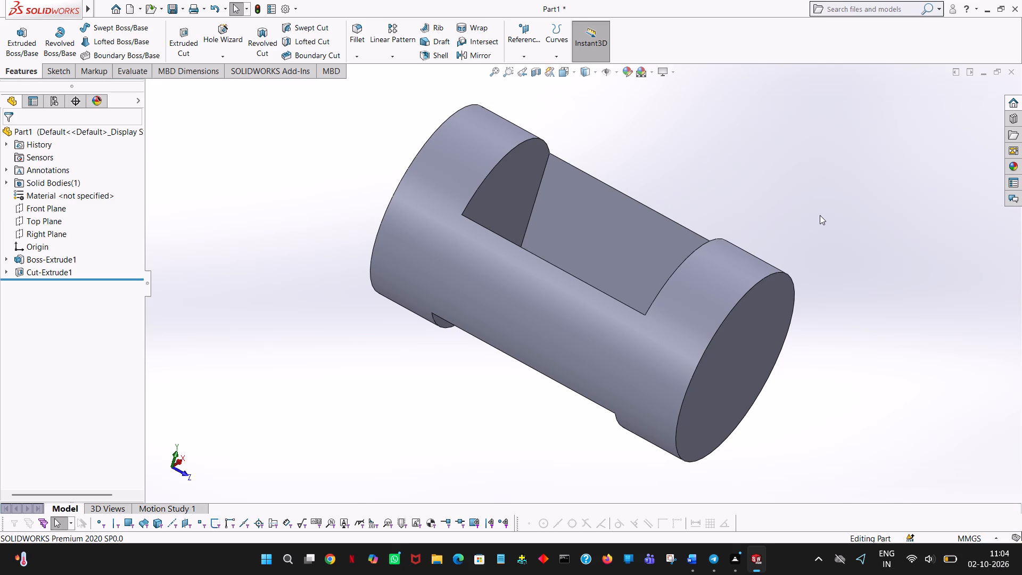
{"action": "middle_click_drag", "start_coordinate": [825, 223], "coordinate": [796, 168]}
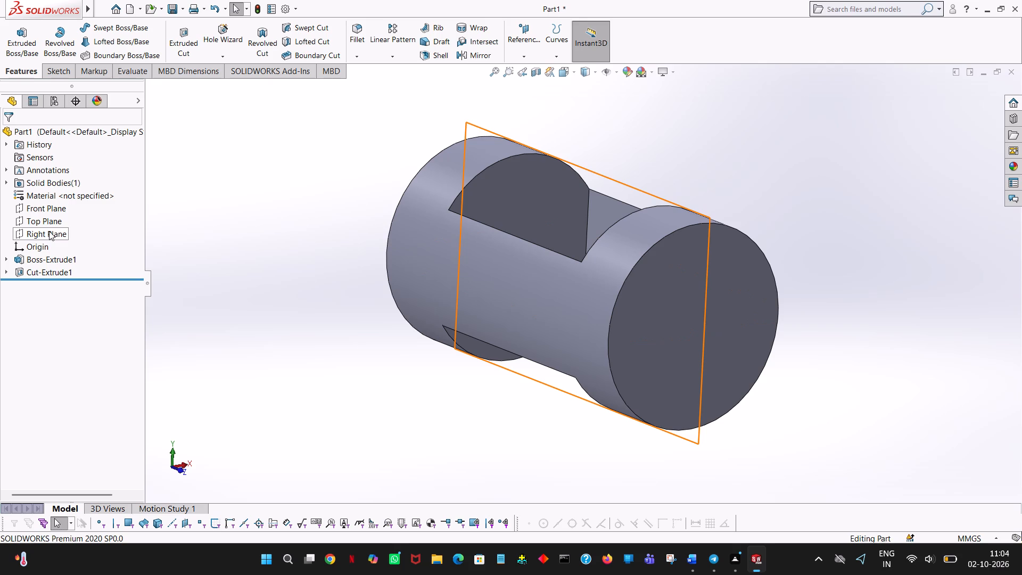
{"action": "type", "text": "&&&"}
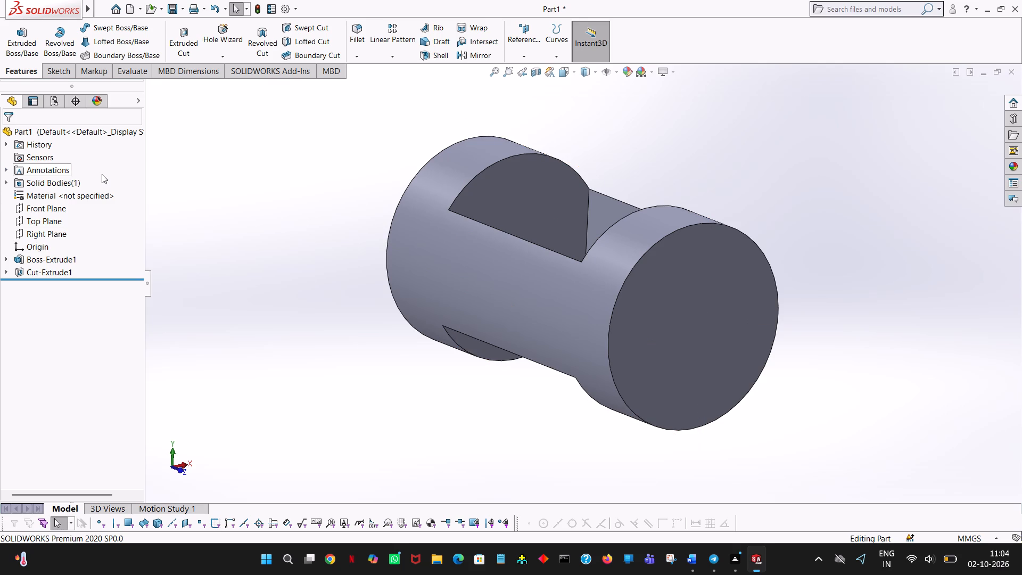
{"action": "key", "text": "ctrl+7"}
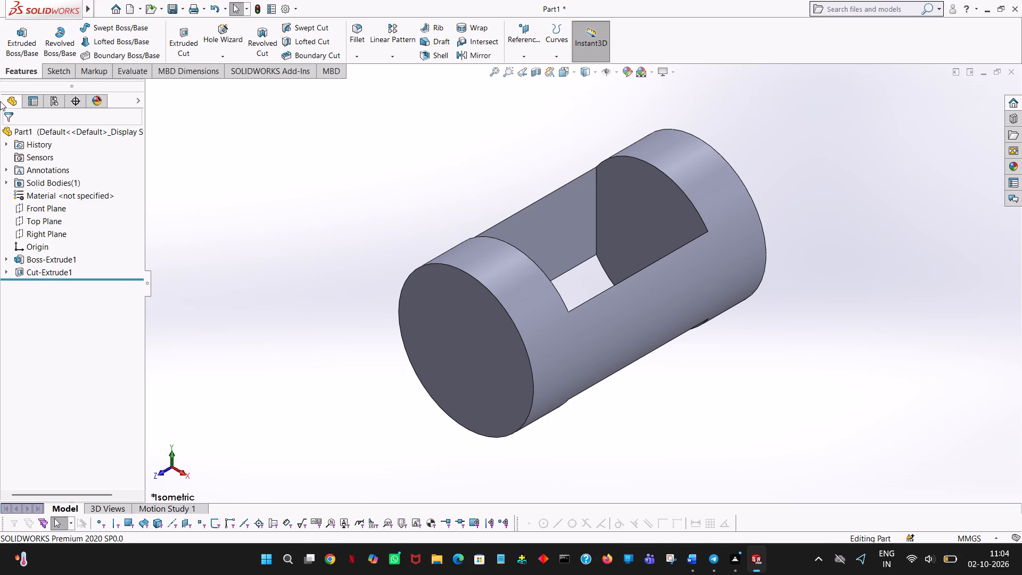
{"action": "left_click", "coordinate": [30, 224]}
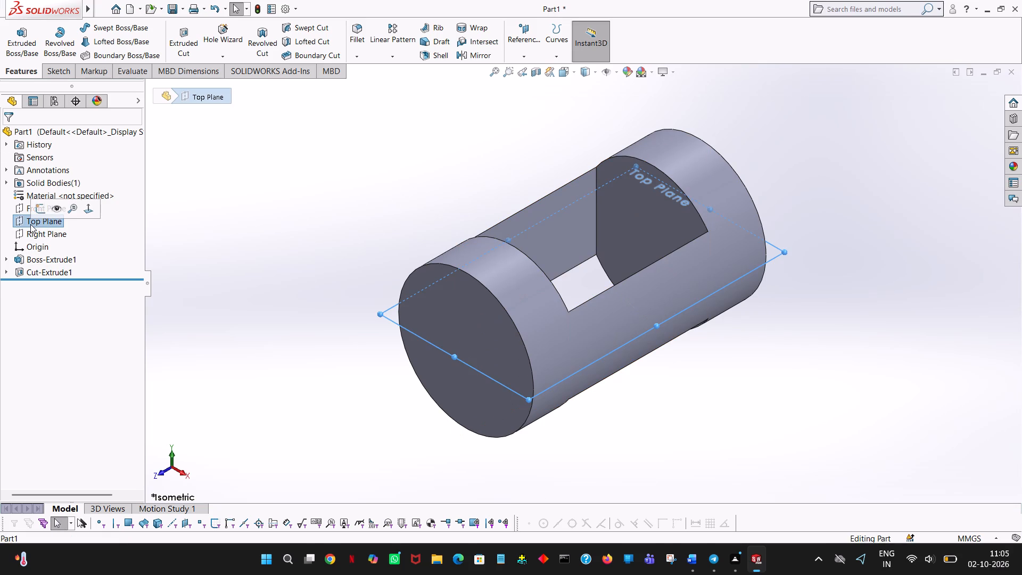
{"action": "middle_click_drag", "start_coordinate": [751, 465], "coordinate": [797, 416]}
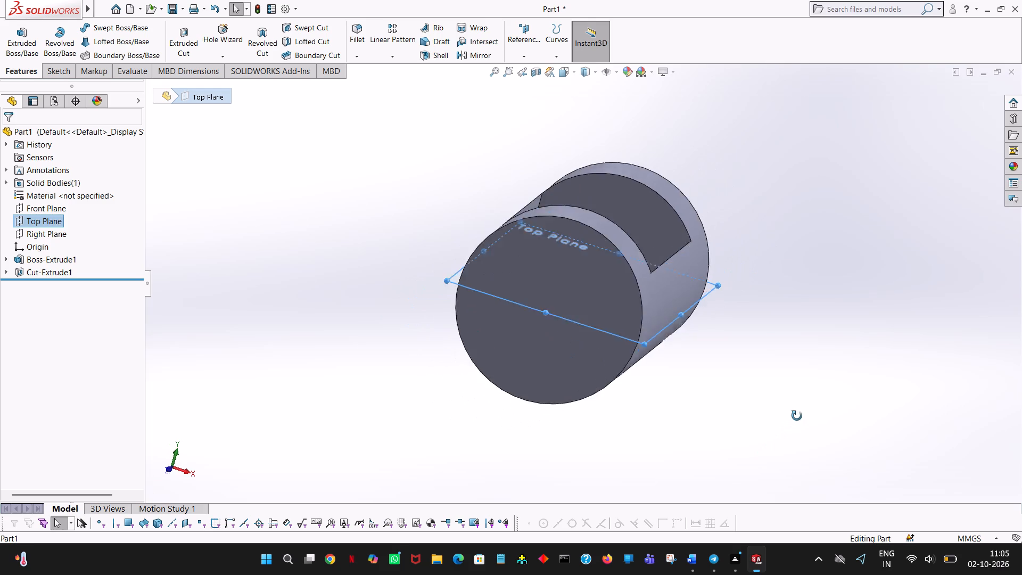
{"action": "middle_click_drag", "start_coordinate": [797, 416], "coordinate": [797, 406]}
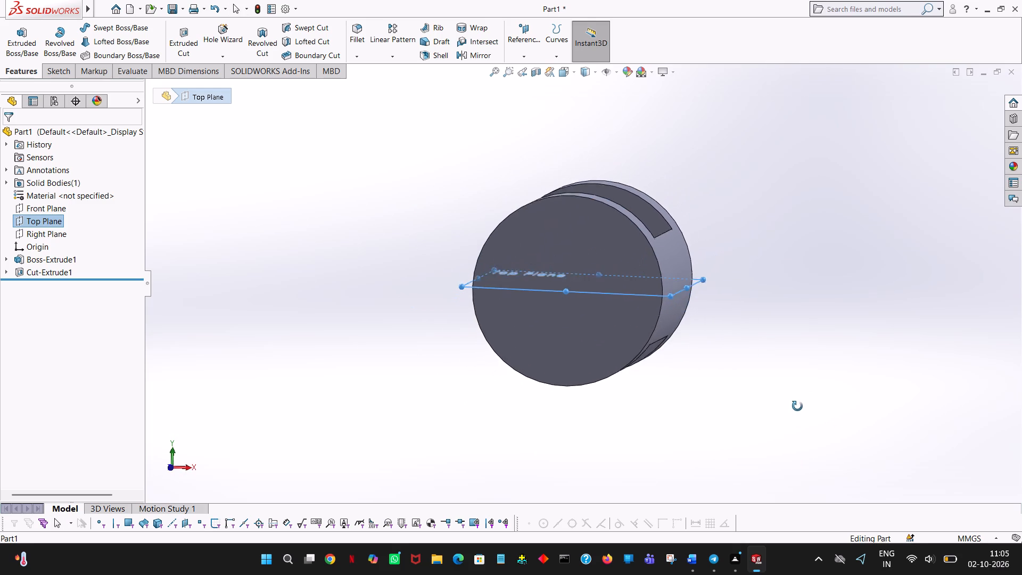
{"action": "middle_click_drag", "start_coordinate": [797, 406], "coordinate": [801, 466]}
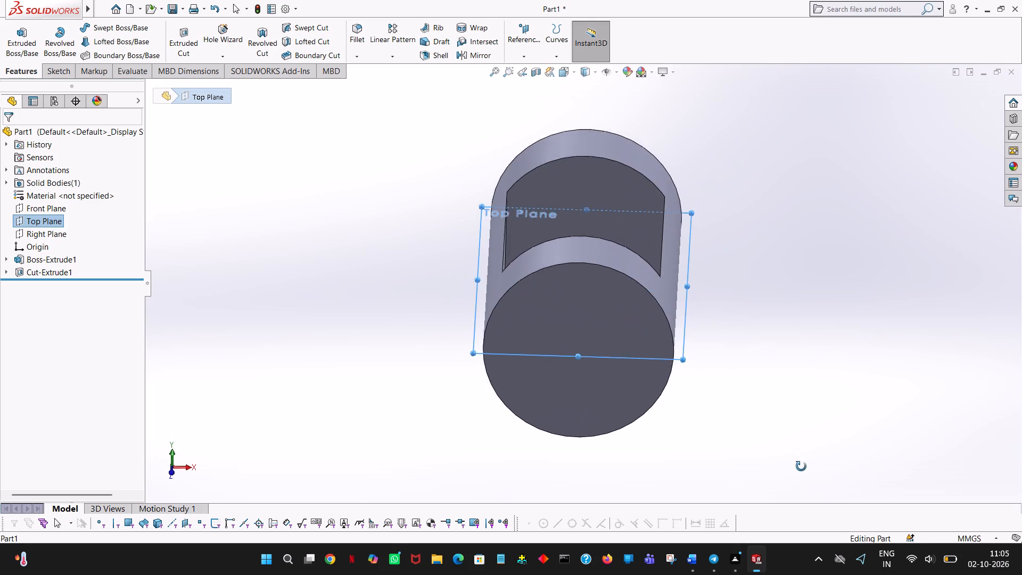
{"action": "middle_click_drag", "start_coordinate": [801, 466], "coordinate": [792, 531]}
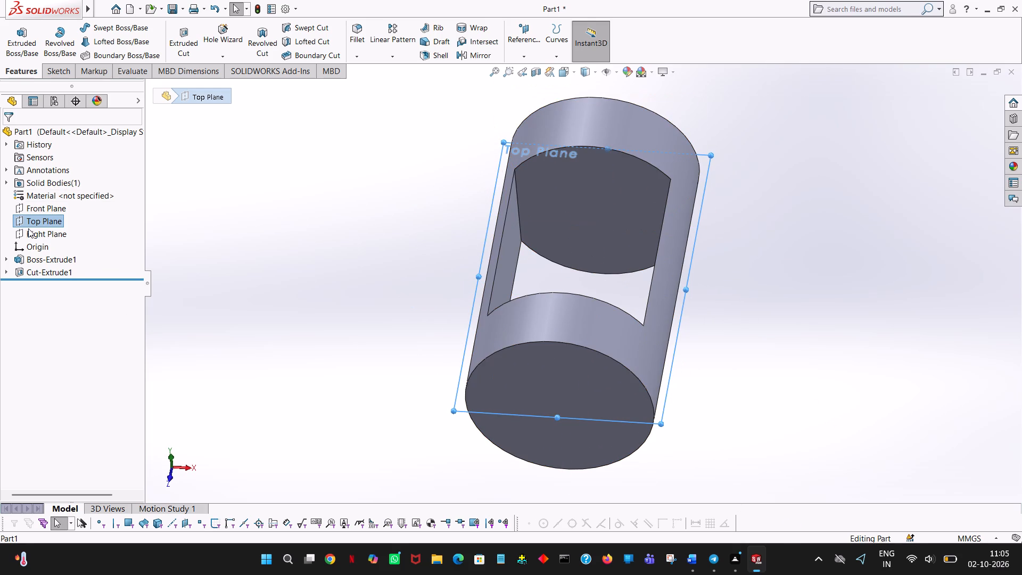
{"action": "right_click", "coordinate": [41, 219]}
{"action": "left_click", "coordinate": [53, 204]}
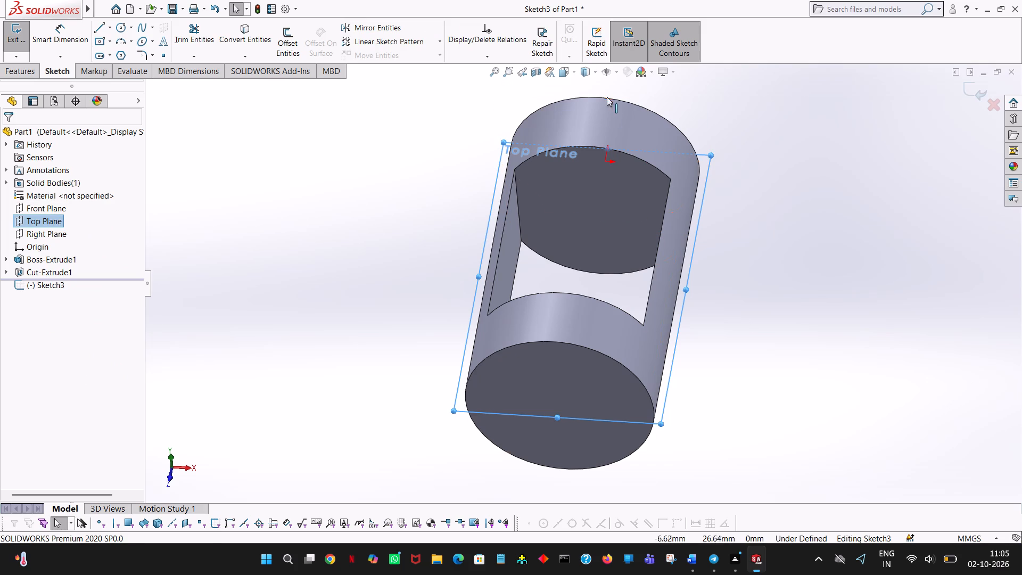
{"action": "left_click", "coordinate": [575, 71]}
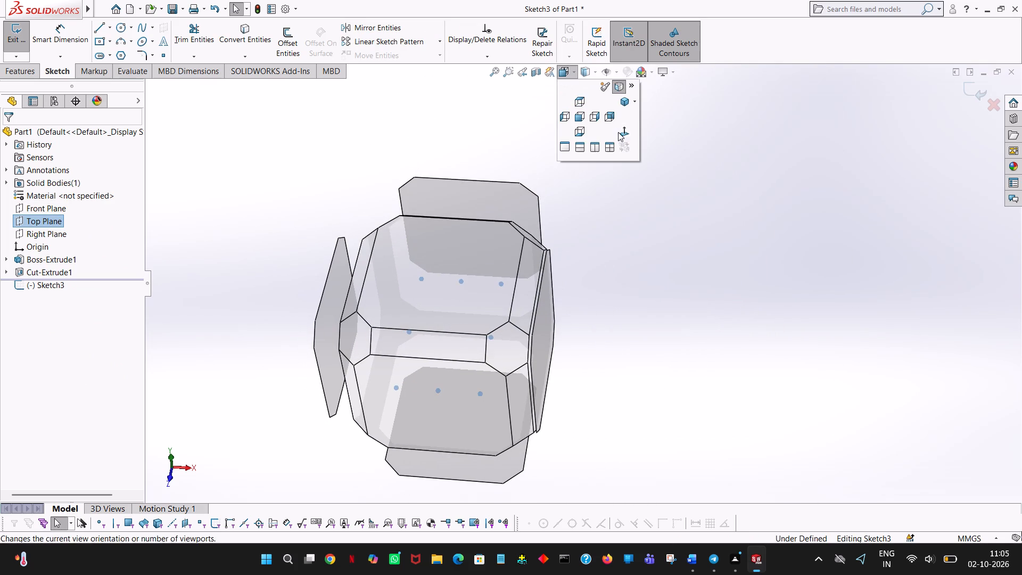
{"action": "left_click", "coordinate": [627, 132]}
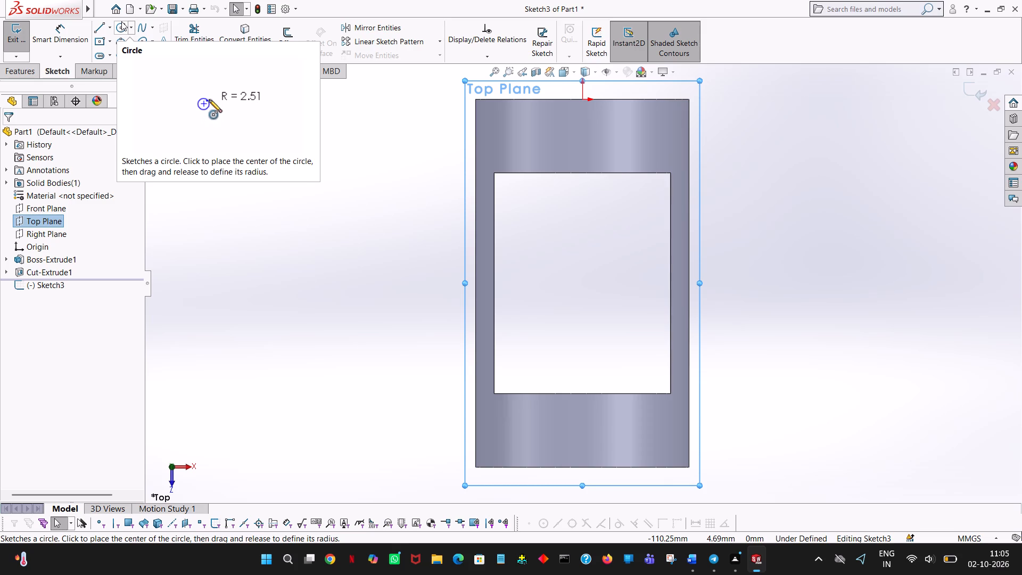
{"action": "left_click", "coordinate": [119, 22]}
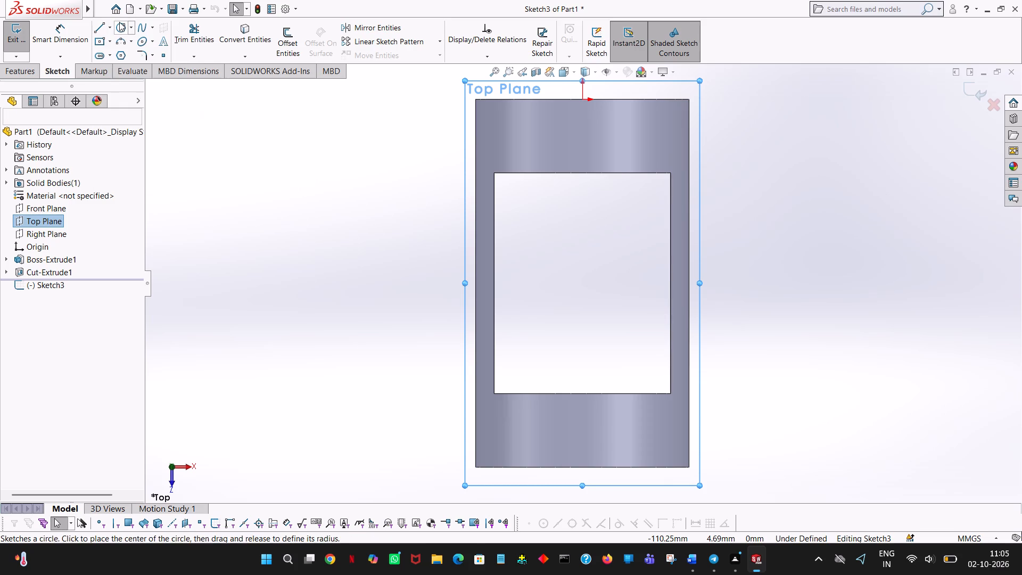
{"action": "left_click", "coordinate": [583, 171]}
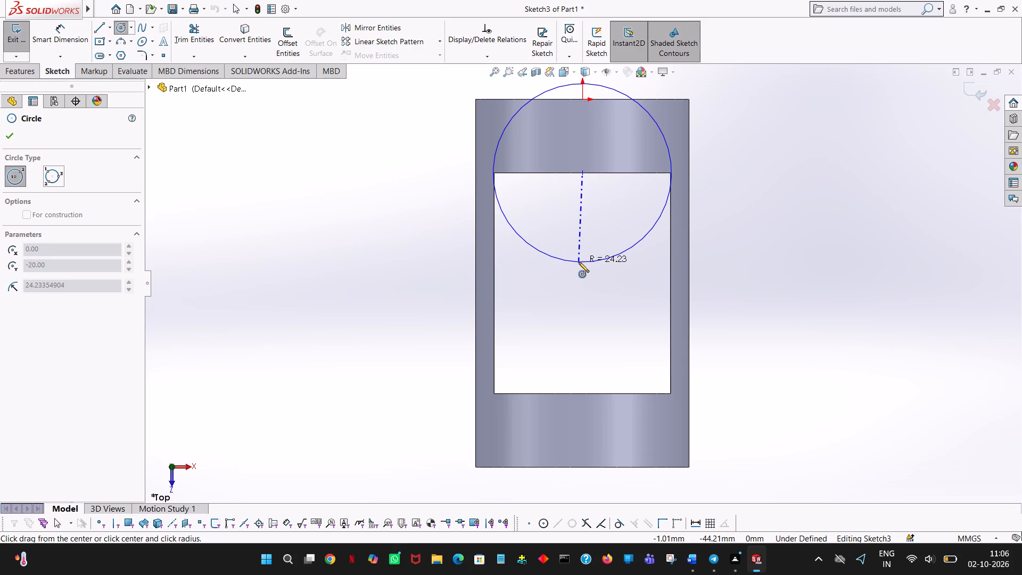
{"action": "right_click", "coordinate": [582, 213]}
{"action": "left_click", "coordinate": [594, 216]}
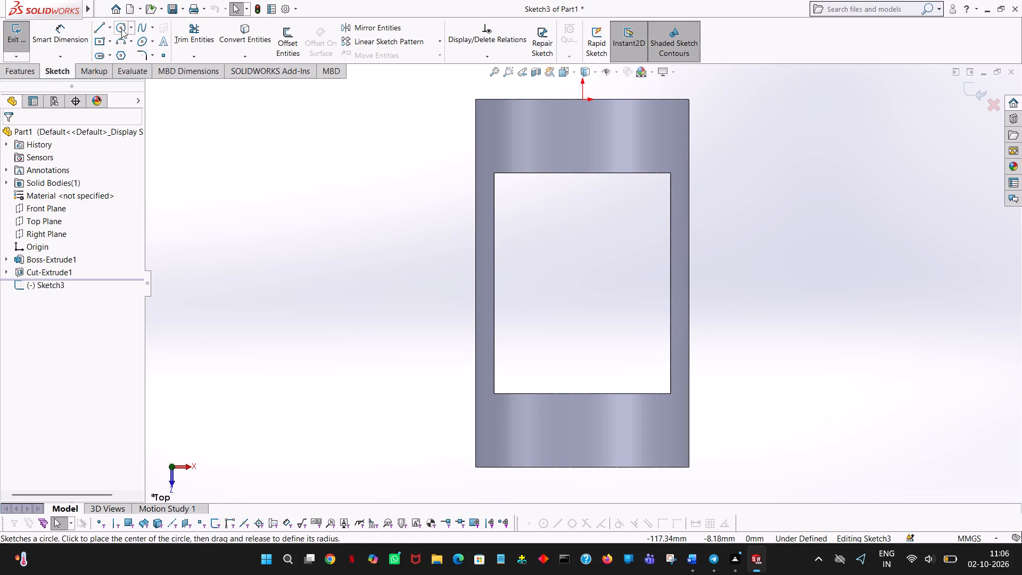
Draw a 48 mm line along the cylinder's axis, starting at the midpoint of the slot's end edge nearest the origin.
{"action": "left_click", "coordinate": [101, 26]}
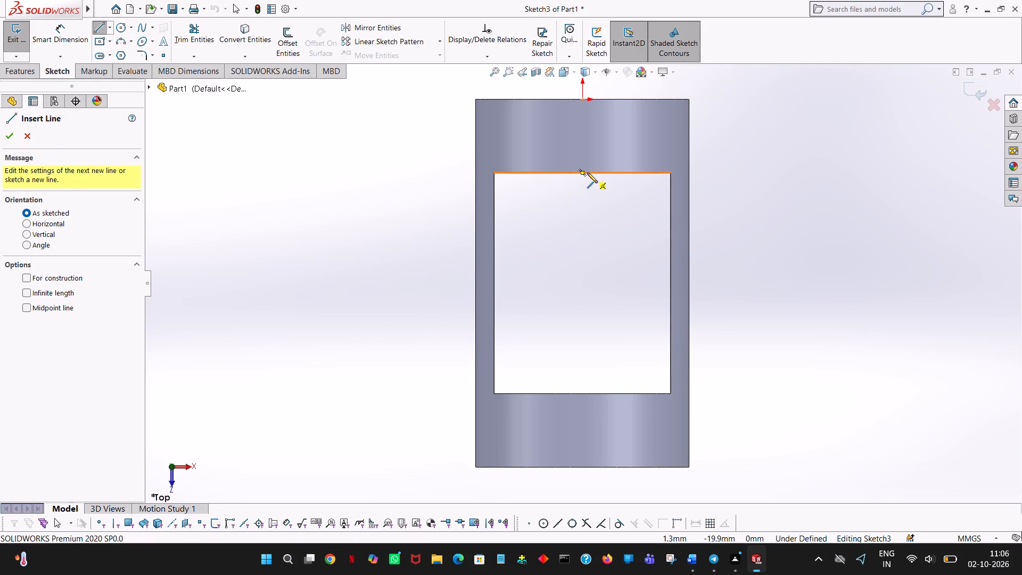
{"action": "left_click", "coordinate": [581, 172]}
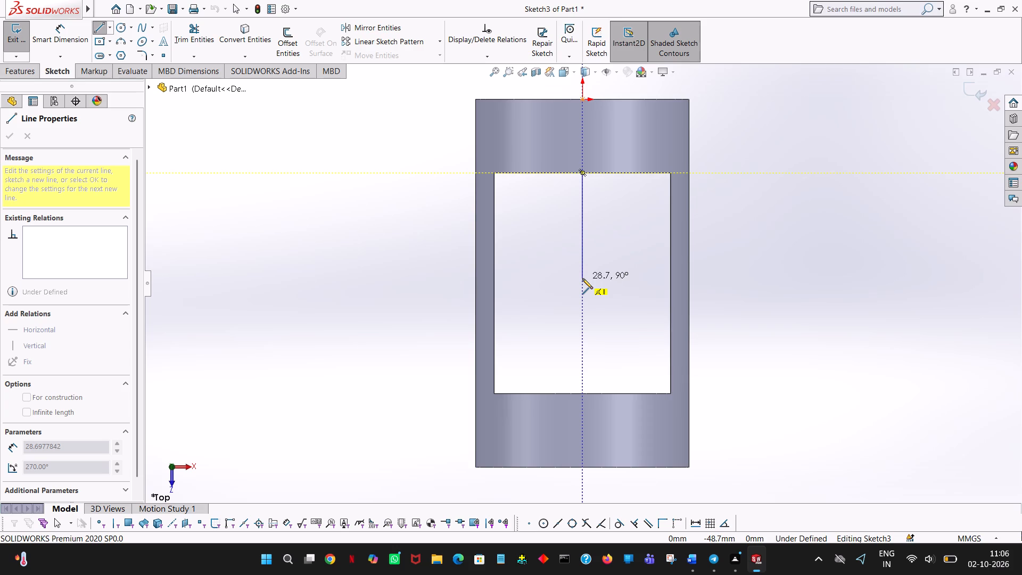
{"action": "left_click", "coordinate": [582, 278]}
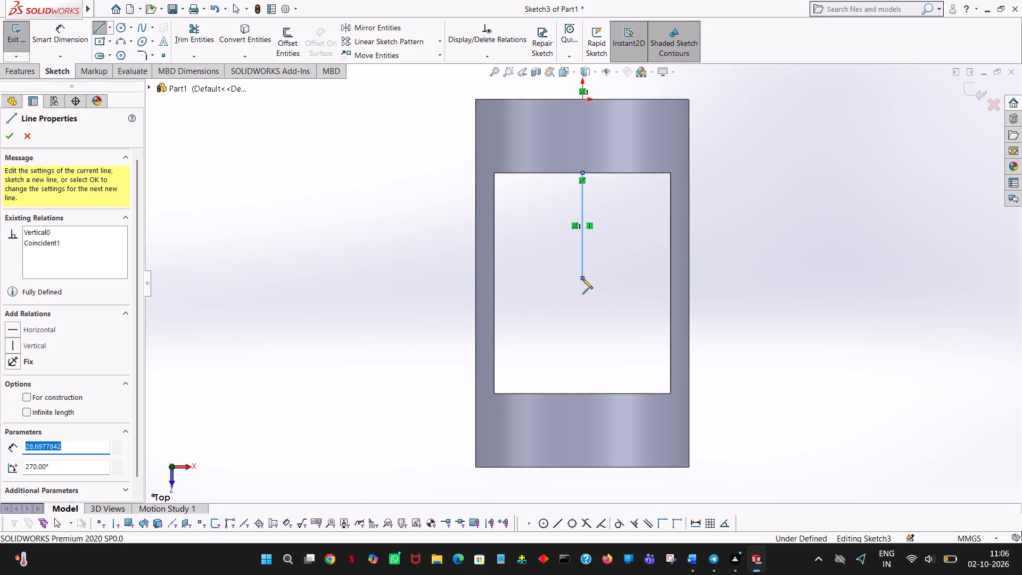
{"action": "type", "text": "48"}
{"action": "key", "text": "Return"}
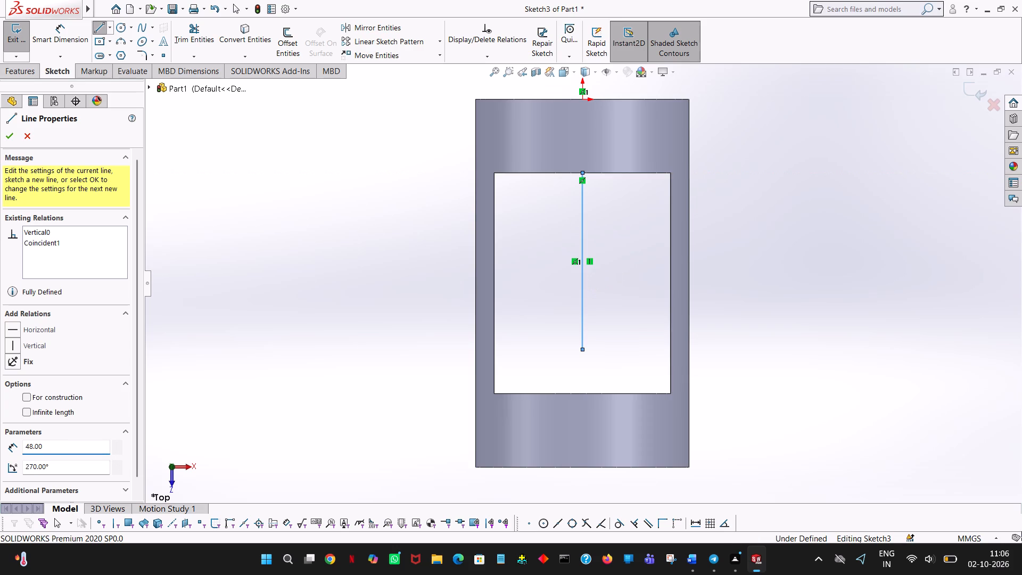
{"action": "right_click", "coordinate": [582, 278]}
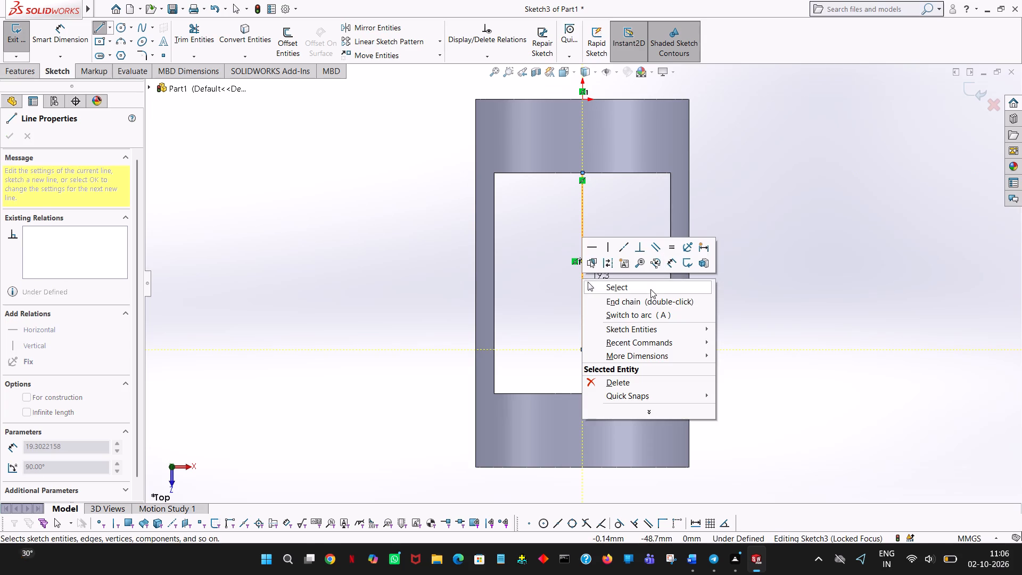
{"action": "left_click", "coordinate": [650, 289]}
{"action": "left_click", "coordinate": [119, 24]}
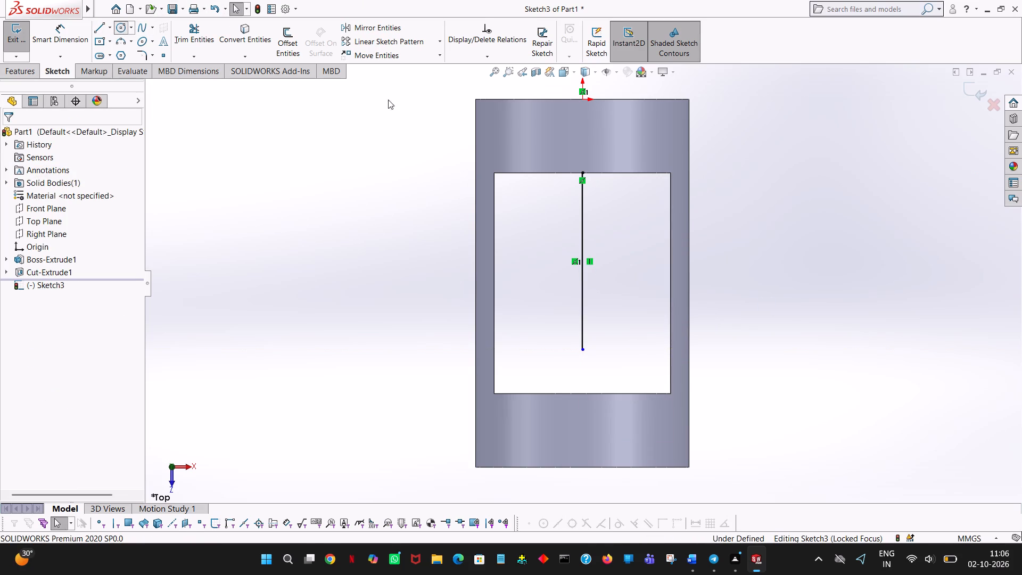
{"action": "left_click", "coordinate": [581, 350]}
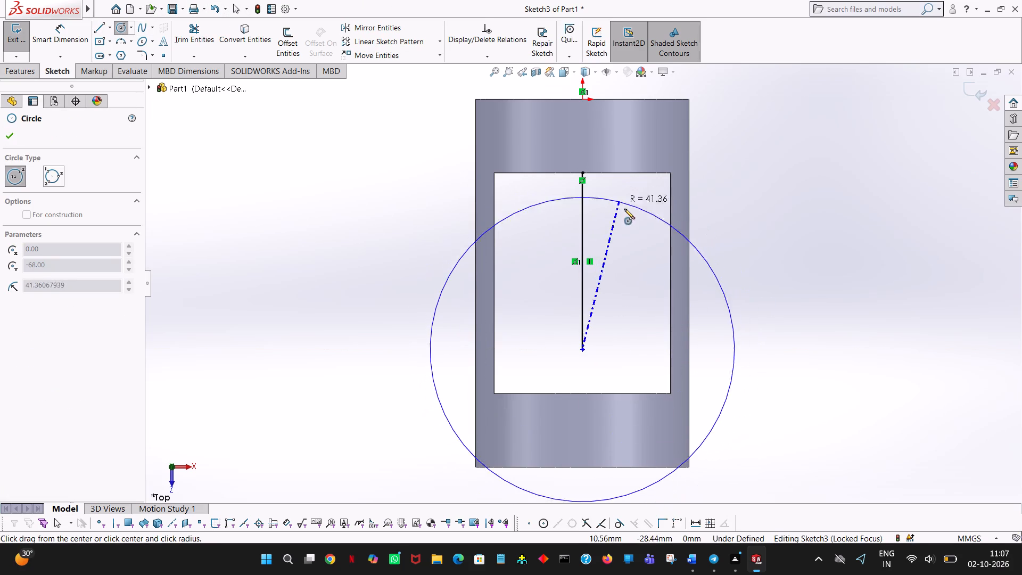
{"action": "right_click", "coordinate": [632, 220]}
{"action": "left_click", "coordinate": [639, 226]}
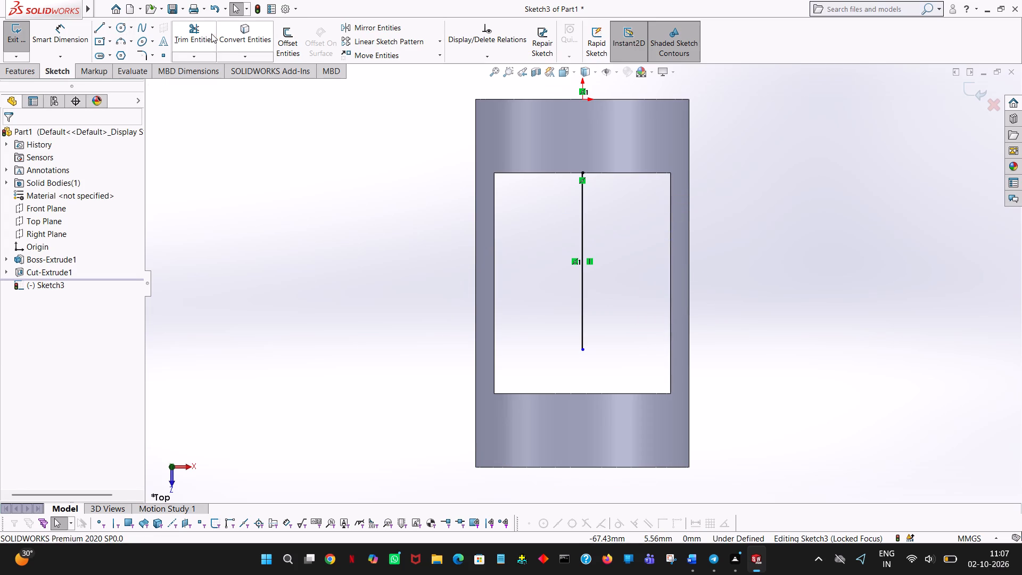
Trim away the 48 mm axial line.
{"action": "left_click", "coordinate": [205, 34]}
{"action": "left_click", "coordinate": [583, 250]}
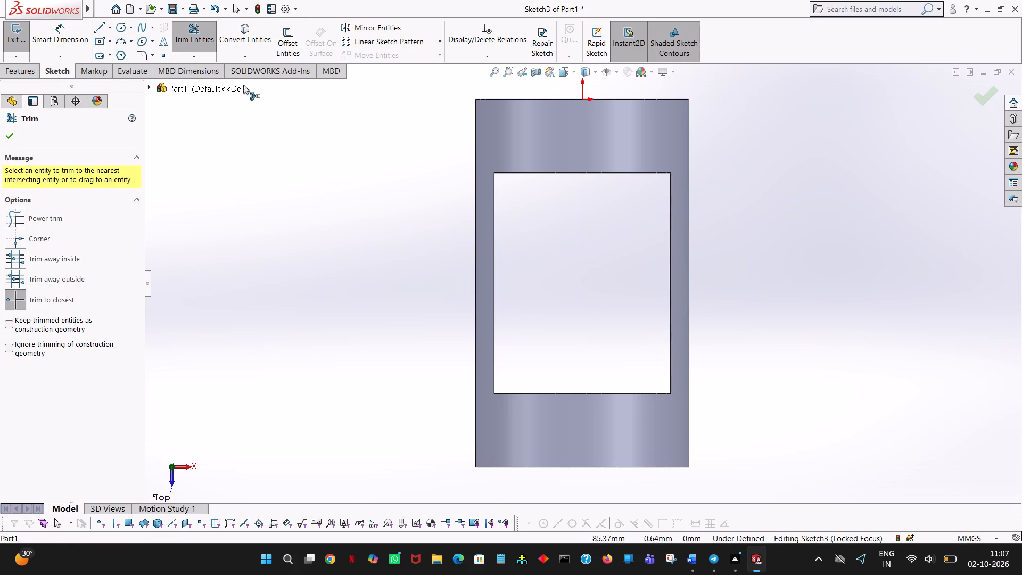
Draw a 48/2 mm line along the cylinder's axis, from the midpoint of the slot's end edge nearest the origin into the slot.
{"action": "left_click", "coordinate": [95, 31]}
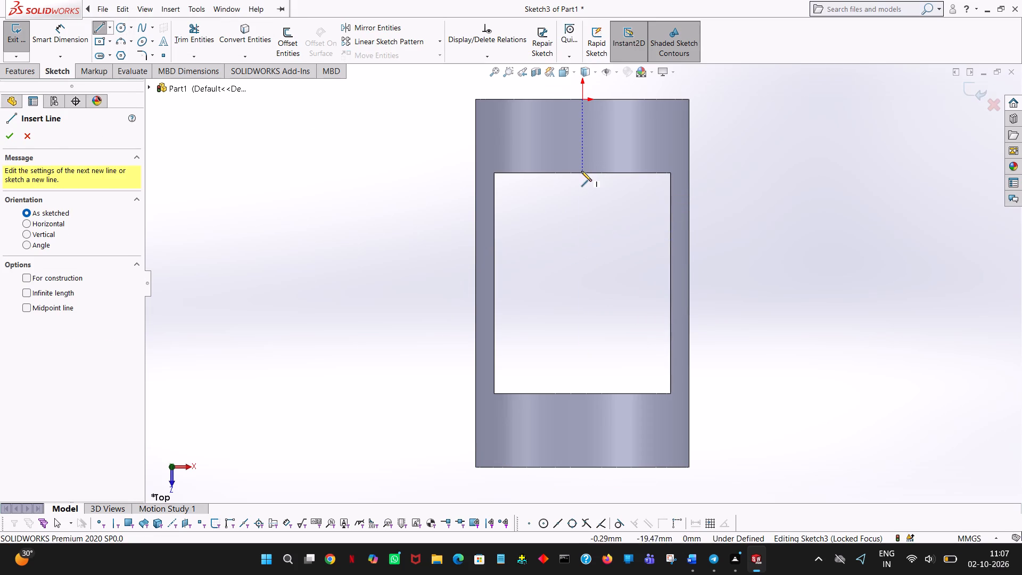
{"action": "left_click", "coordinate": [582, 174]}
{"action": "left_click", "coordinate": [583, 260]}
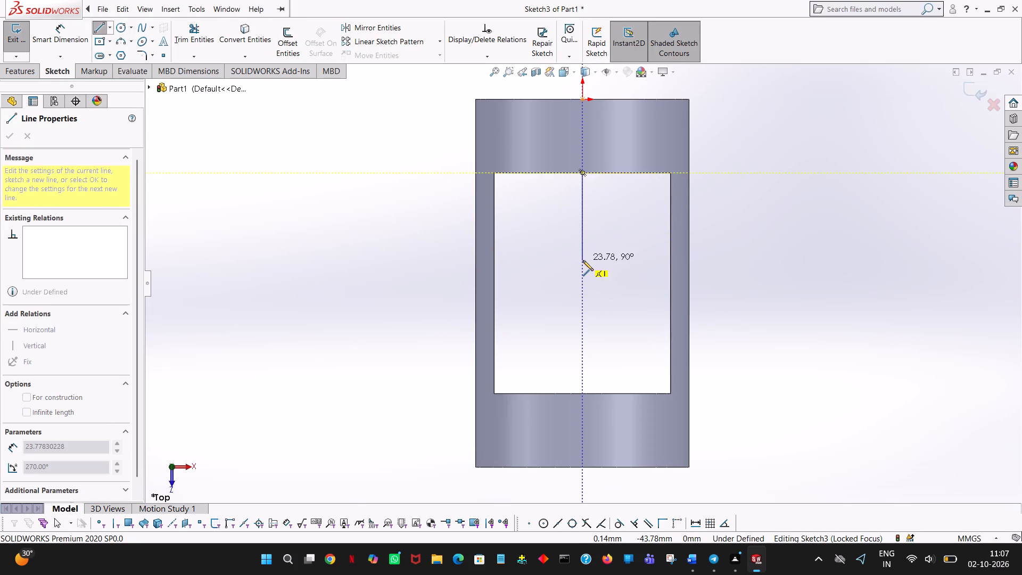
{"action": "type", "text": "48/2"}
{"action": "key", "text": "Return"}
{"action": "right_click", "coordinate": [583, 260]}
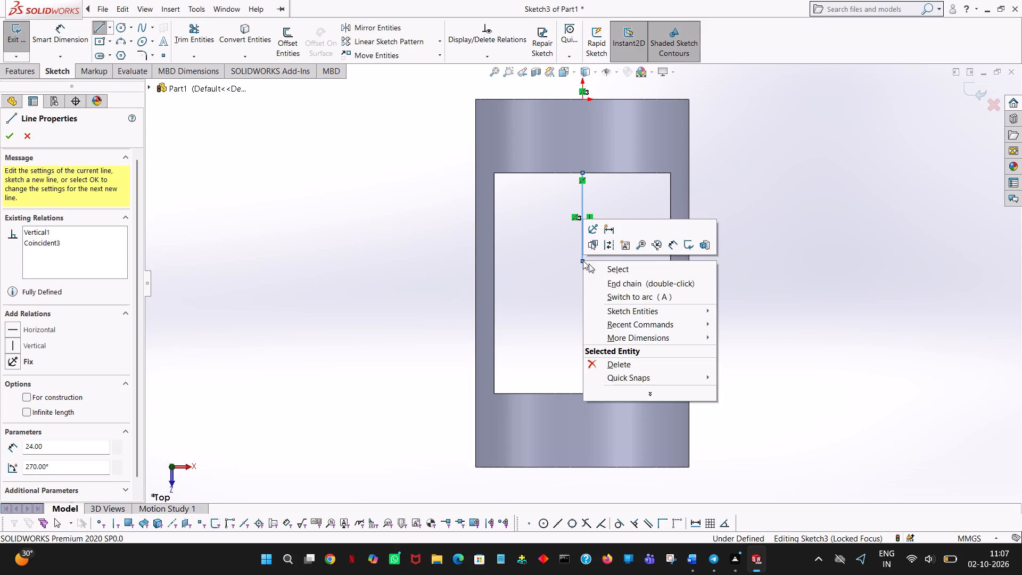
{"action": "left_click", "coordinate": [605, 265]}
{"action": "left_click", "coordinate": [348, 210]}
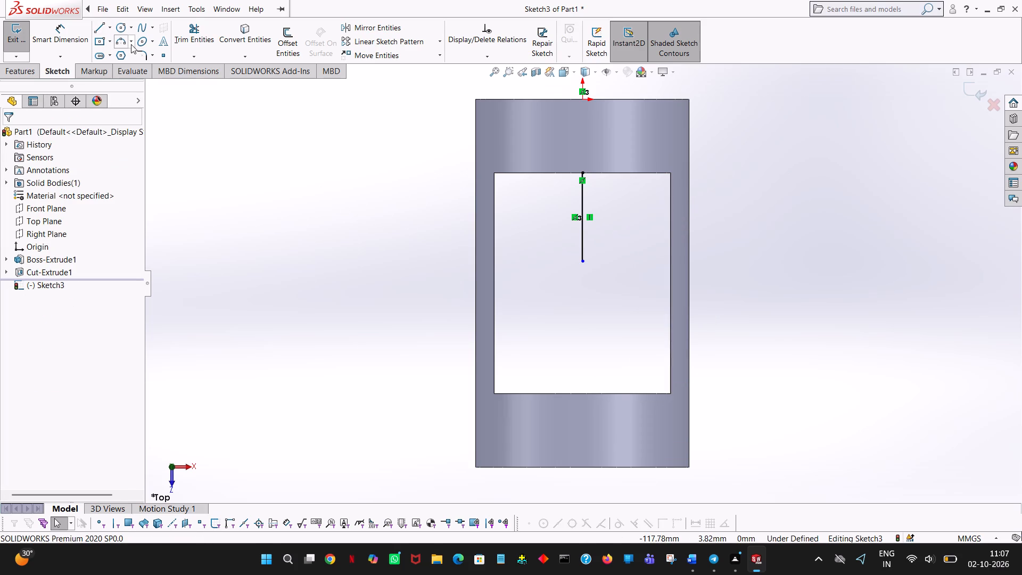
Draw a circle of 24 mm radius centred on the axial line's free end, reaching back to the line's start on the slot edge.
{"action": "left_click", "coordinate": [119, 28]}
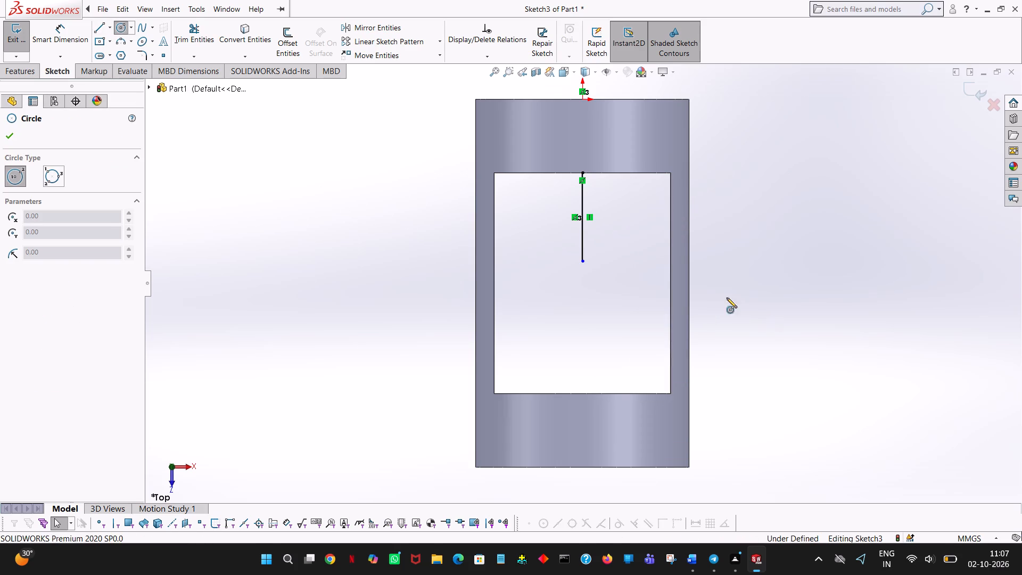
{"action": "left_click", "coordinate": [580, 261]}
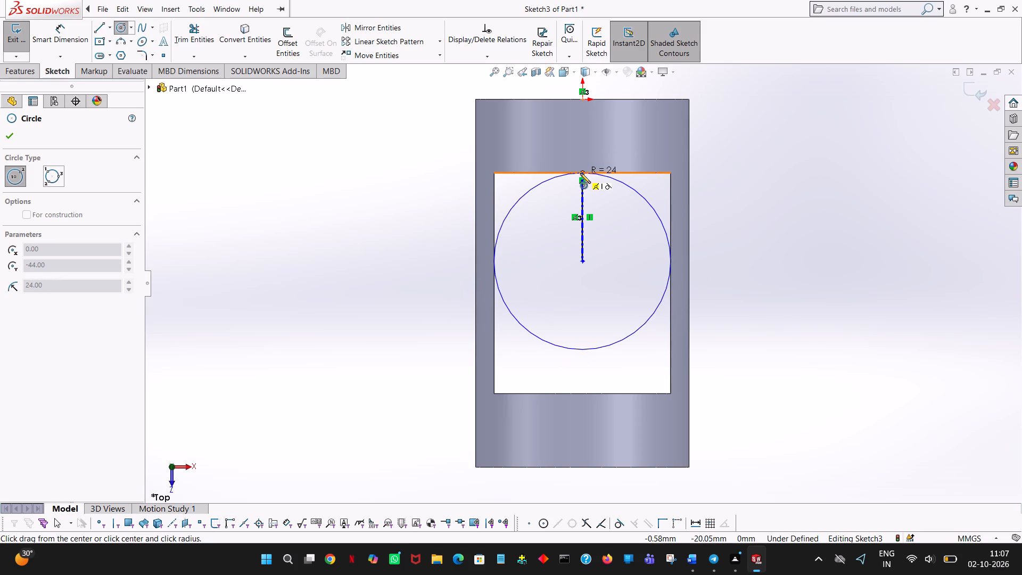
{"action": "left_click", "coordinate": [580, 173]}
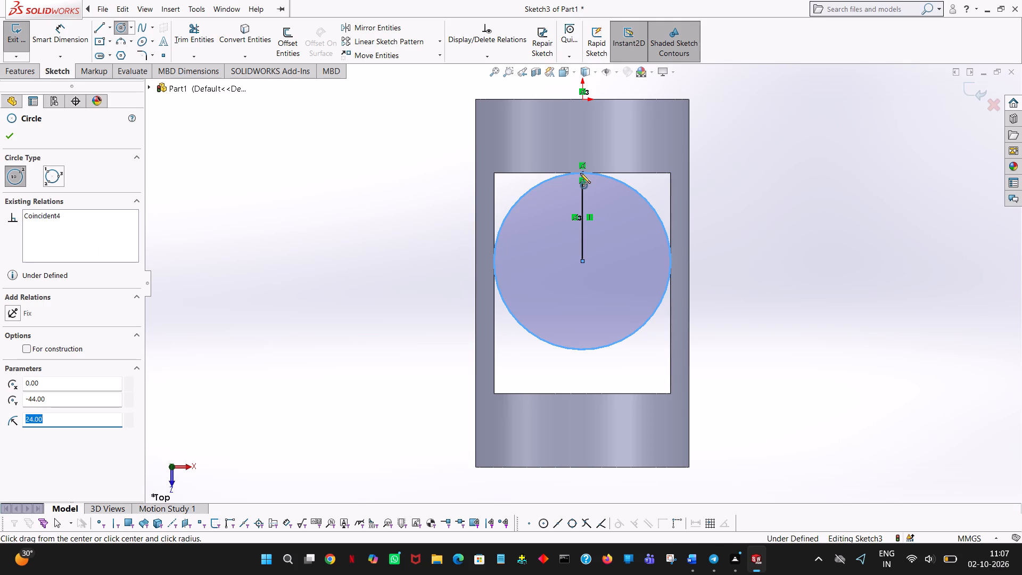
{"action": "middle_click_drag", "start_coordinate": [894, 312], "coordinate": [909, 155]}
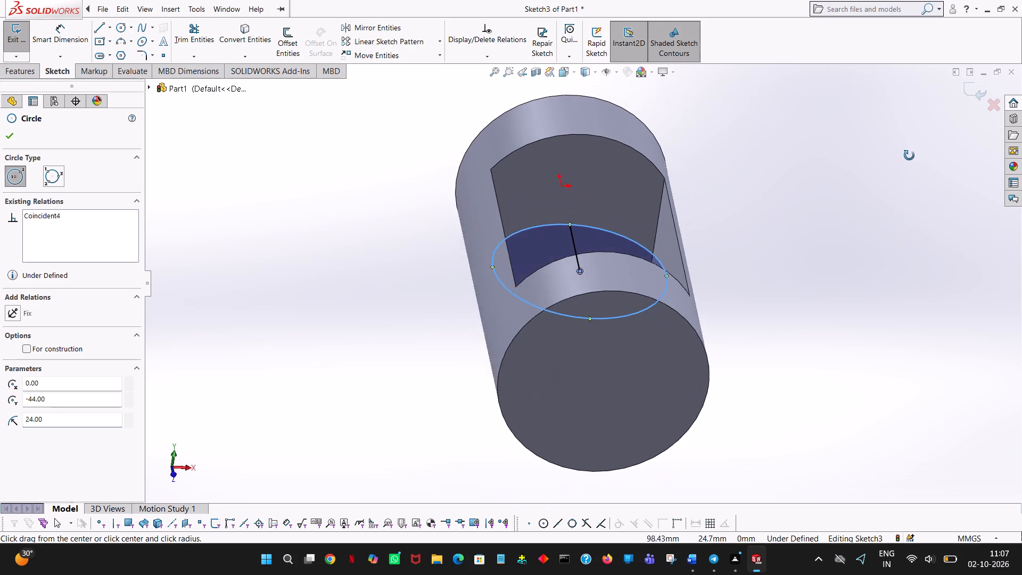
{"action": "middle_click_drag", "start_coordinate": [909, 155], "coordinate": [905, 170]}
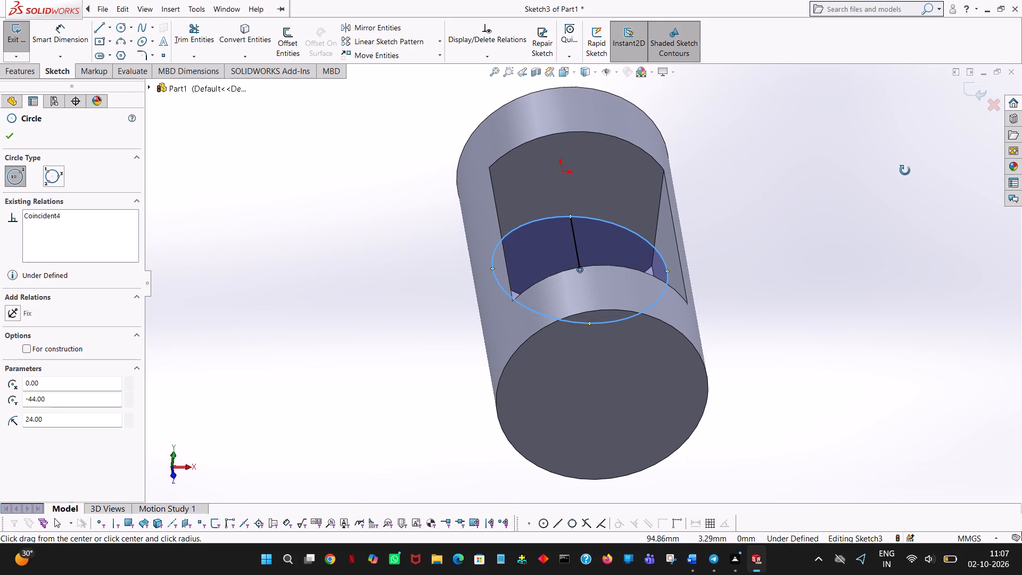
{"action": "middle_click_drag", "start_coordinate": [905, 170], "coordinate": [929, 136]}
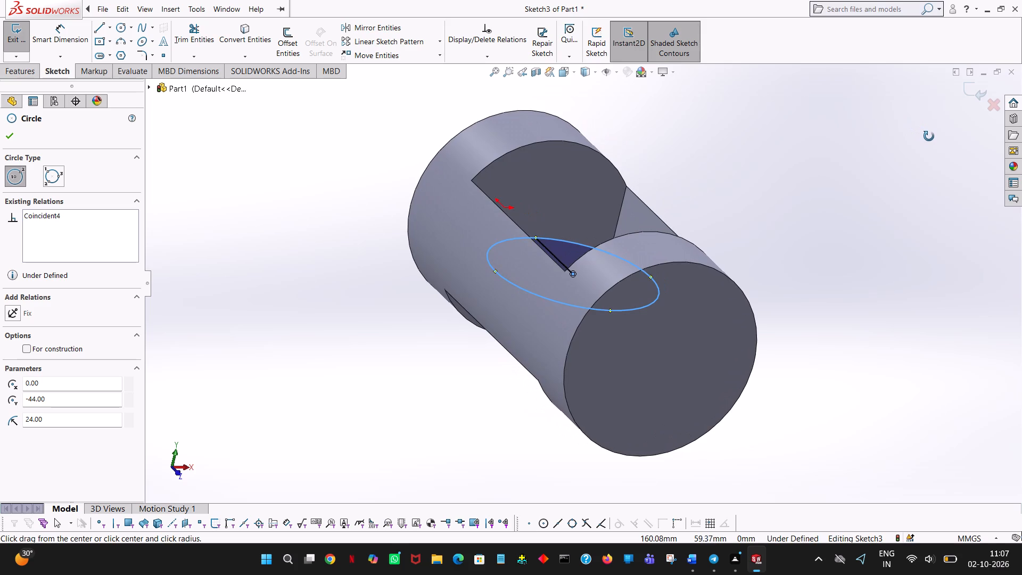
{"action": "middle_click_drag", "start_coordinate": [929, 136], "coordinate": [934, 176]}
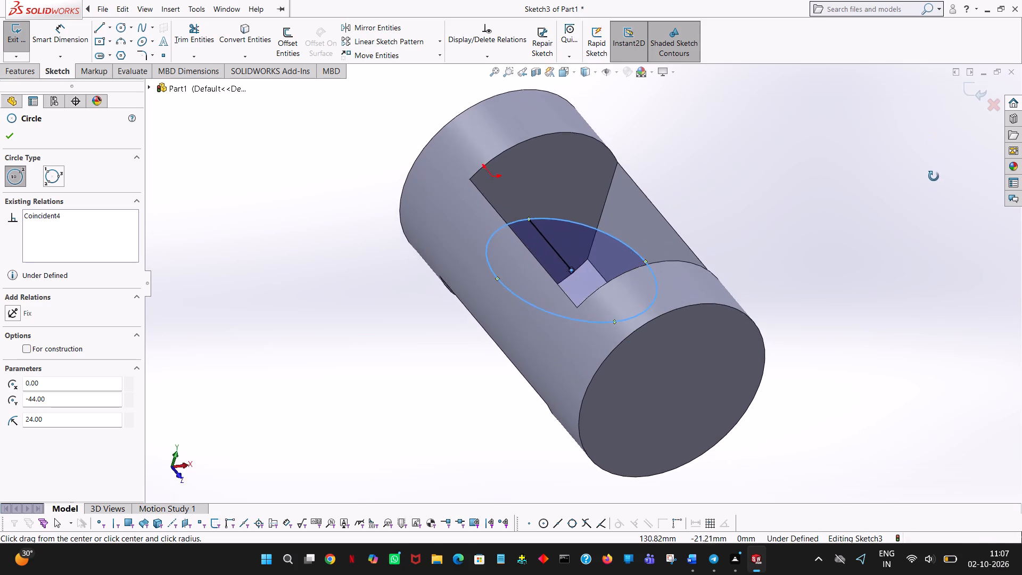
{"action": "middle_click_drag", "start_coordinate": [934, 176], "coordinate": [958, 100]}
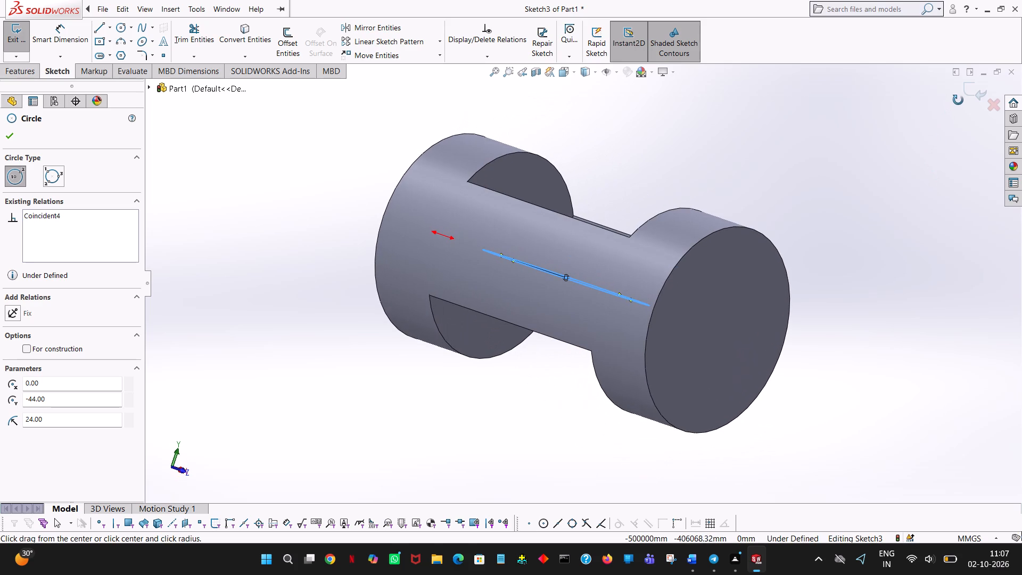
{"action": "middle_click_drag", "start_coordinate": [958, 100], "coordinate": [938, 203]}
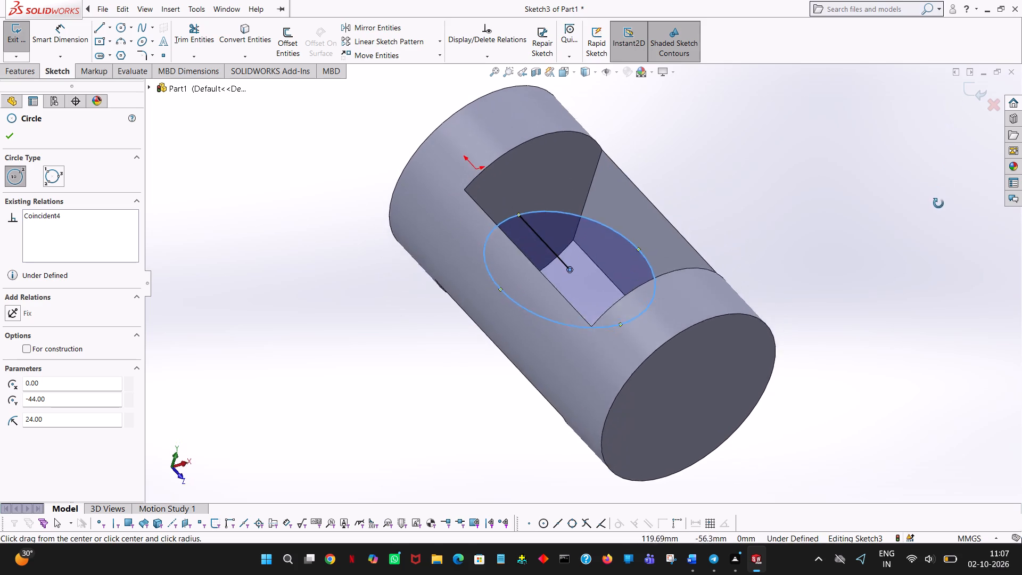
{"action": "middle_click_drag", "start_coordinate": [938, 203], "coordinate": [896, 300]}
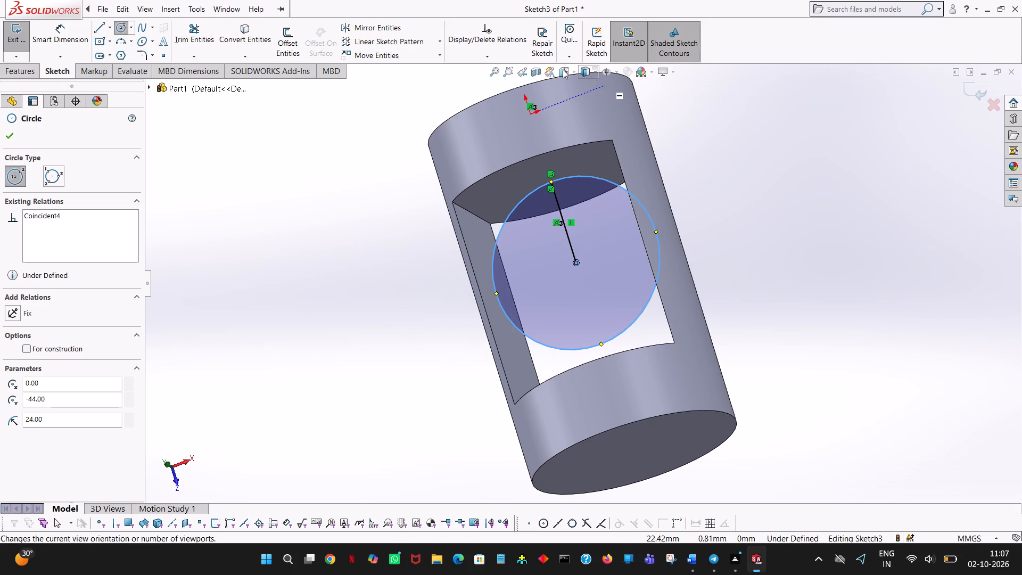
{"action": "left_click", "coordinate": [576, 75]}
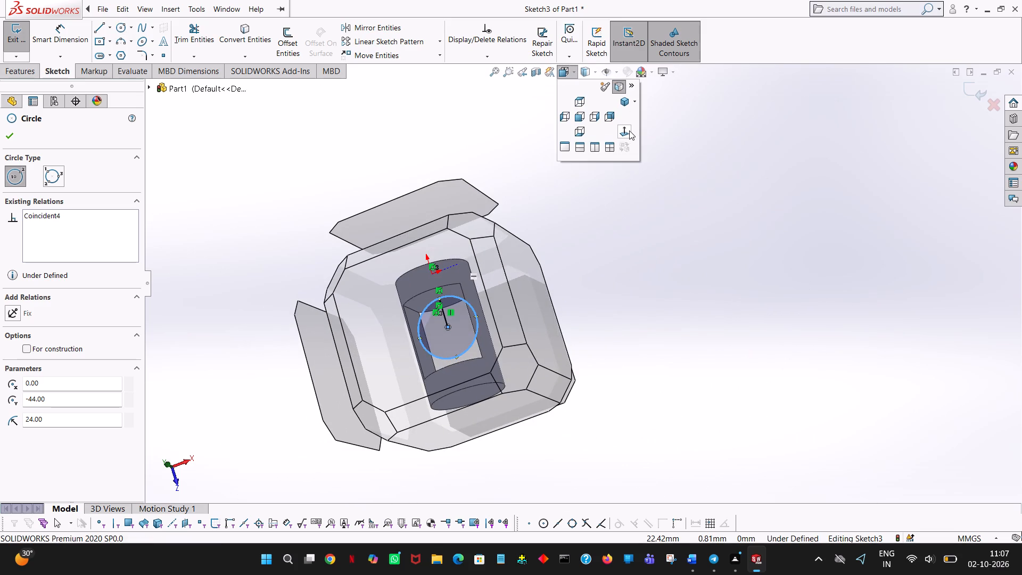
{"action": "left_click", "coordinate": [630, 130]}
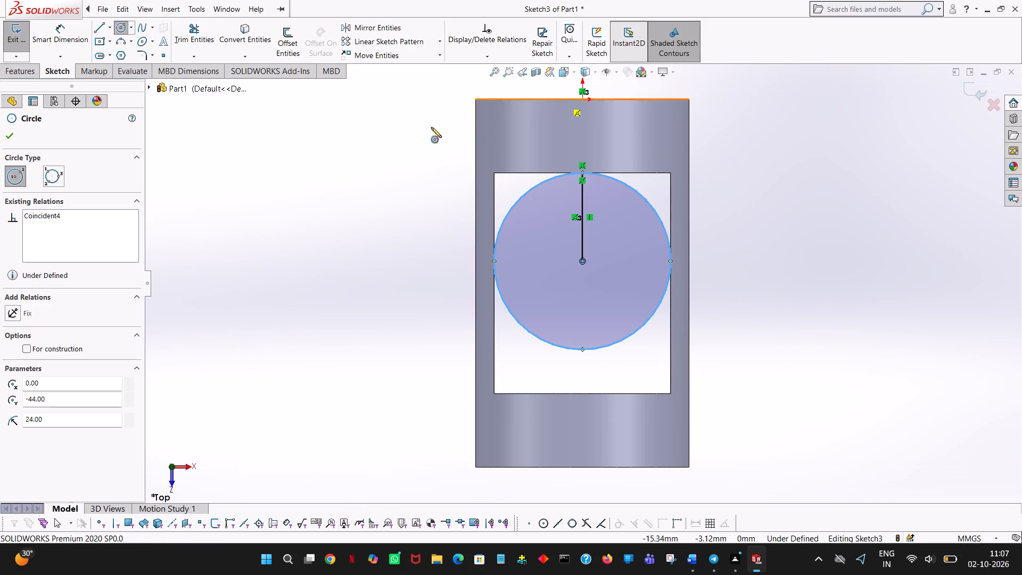
Draw a 48/2 mm line along the cylinder's axis, from the midpoint of the slot's end edge farthest from the origin into the slot.
{"action": "left_click", "coordinate": [13, 141]}
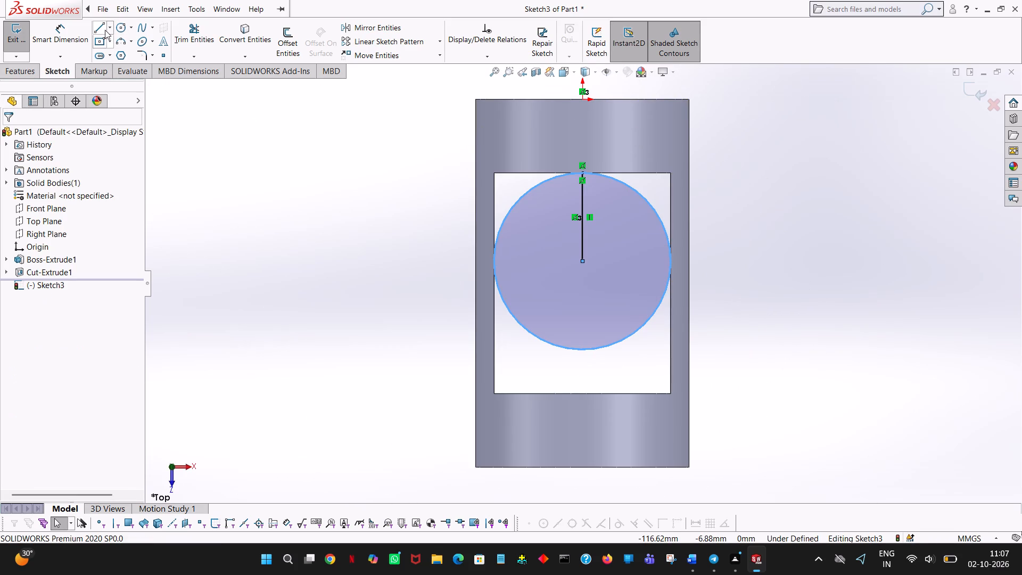
{"action": "left_click", "coordinate": [104, 28]}
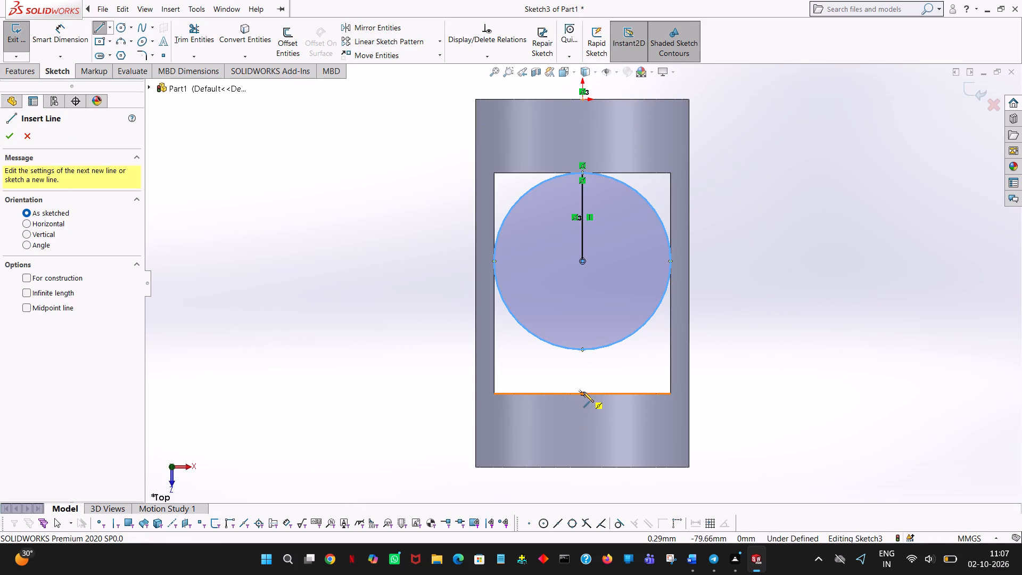
{"action": "left_click", "coordinate": [580, 392]}
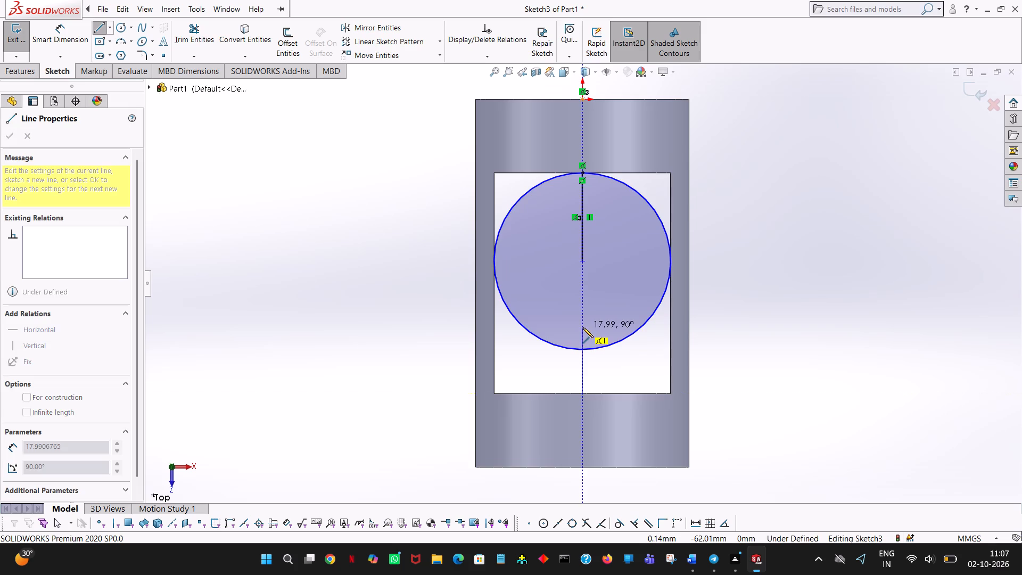
{"action": "left_click", "coordinate": [583, 327]}
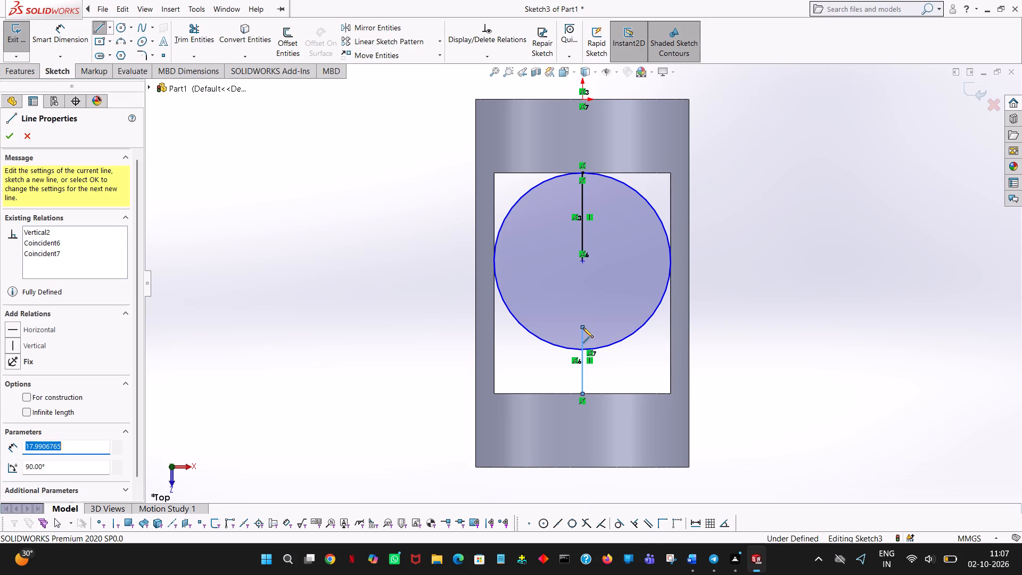
{"action": "type", "text": "48/"}
{"action": "key", "text": "End"}
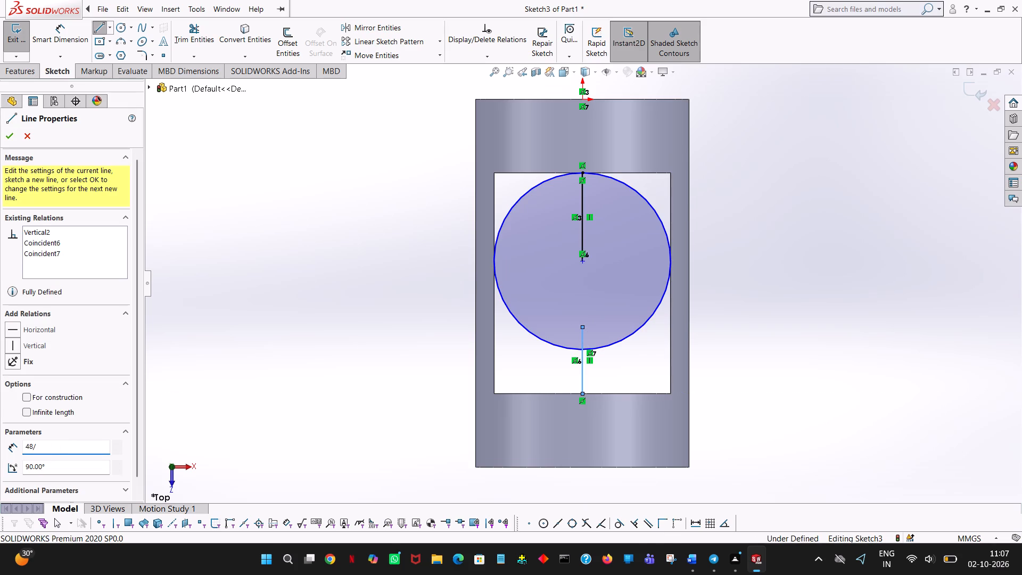
{"action": "key", "text": "2"}
{"action": "key", "text": "Return"}
{"action": "right_click", "coordinate": [583, 327]}
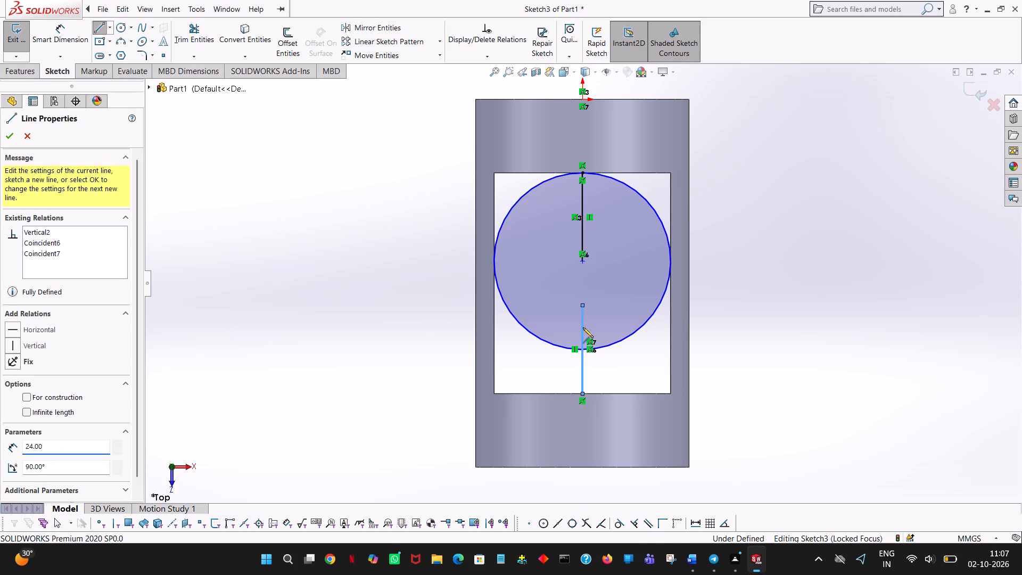
{"action": "left_click", "coordinate": [644, 338]}
{"action": "left_click", "coordinate": [858, 321]}
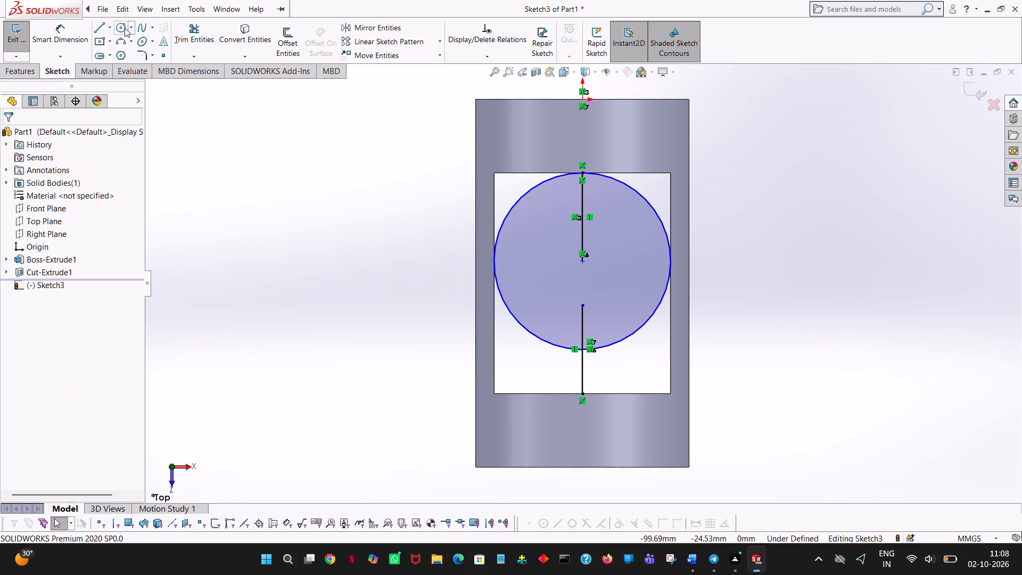
Draw a circle of 24 mm radius centred on the new axial line's free end, reaching to the slot edge farthest from the origin.
{"action": "left_click", "coordinate": [120, 28]}
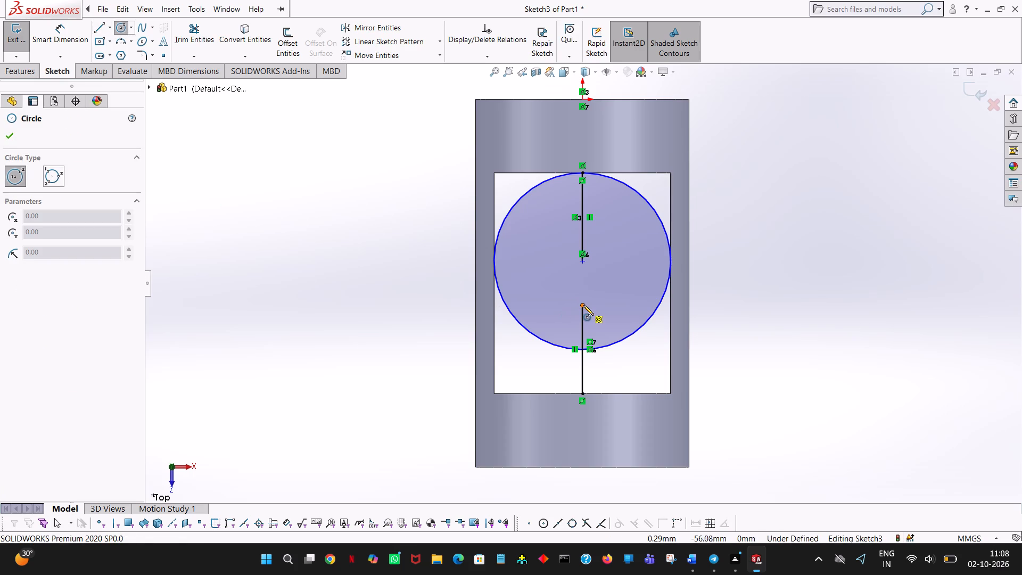
{"action": "left_click", "coordinate": [583, 305]}
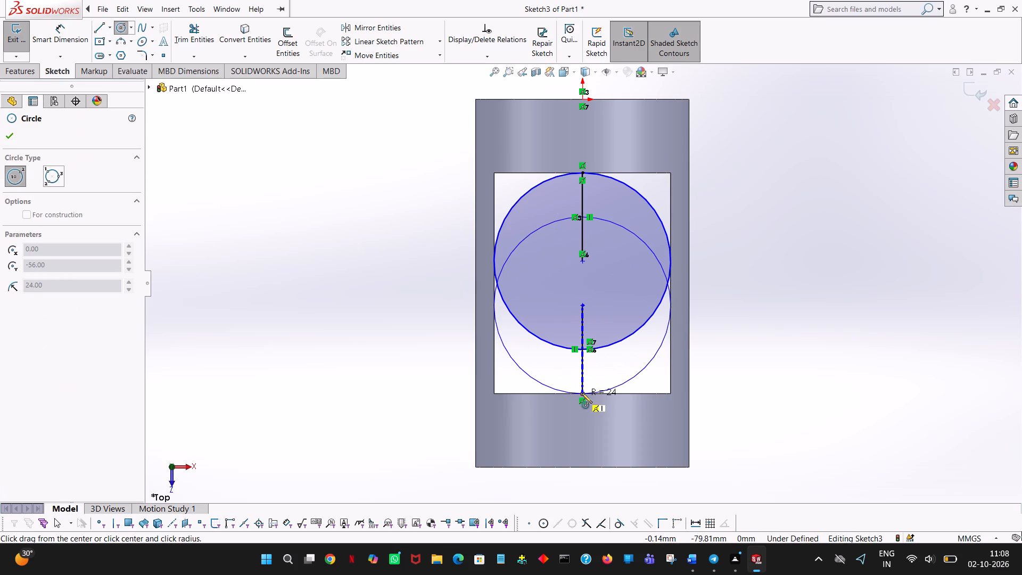
{"action": "left_click", "coordinate": [582, 393]}
{"action": "right_click", "coordinate": [582, 393]}
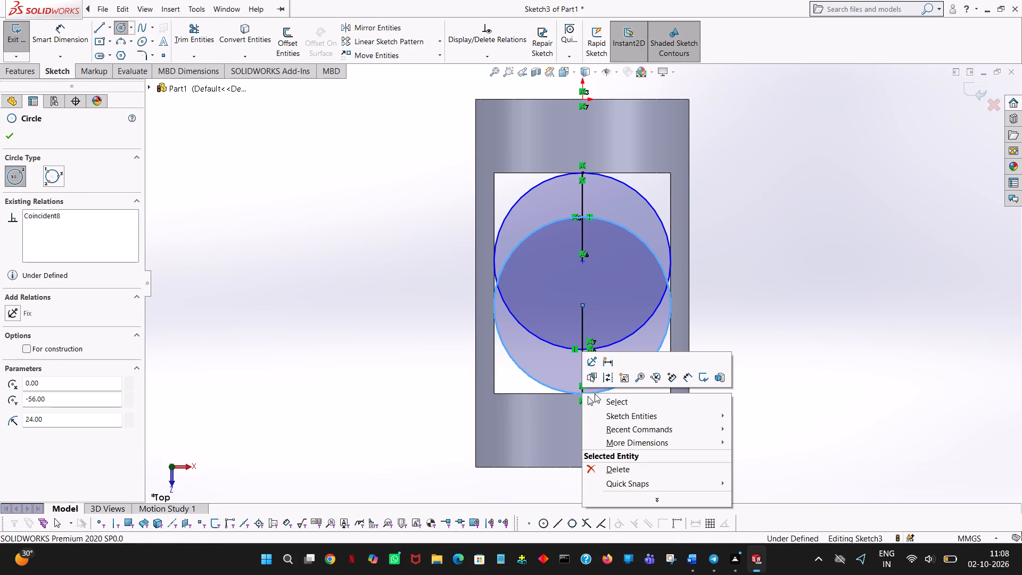
{"action": "left_click", "coordinate": [604, 401]}
Trim away the overlapping inner arcs of the two circles, keeping only their combined outer outline.
{"action": "left_click", "coordinate": [203, 35]}
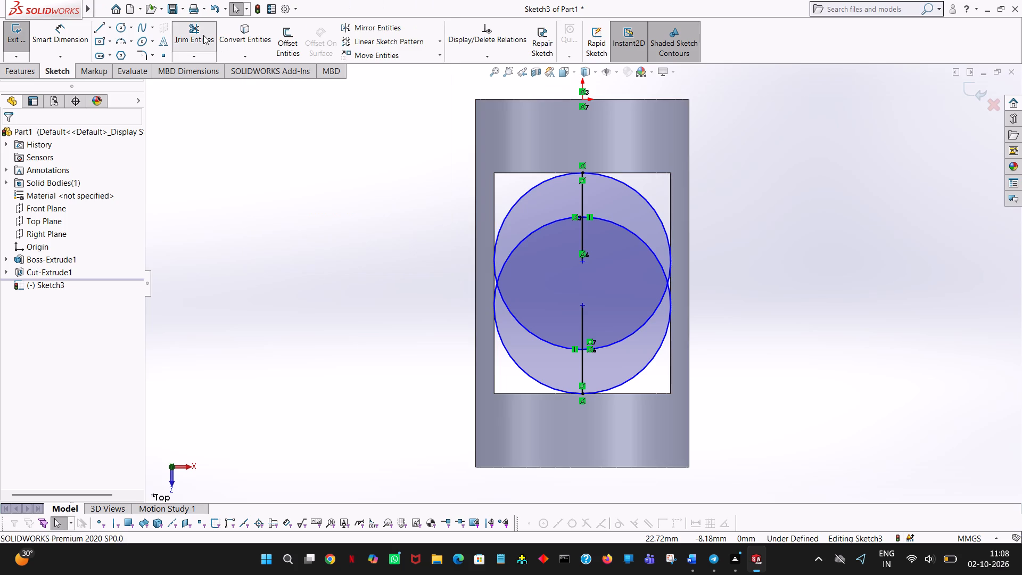
{"action": "left_click", "coordinate": [530, 233]}
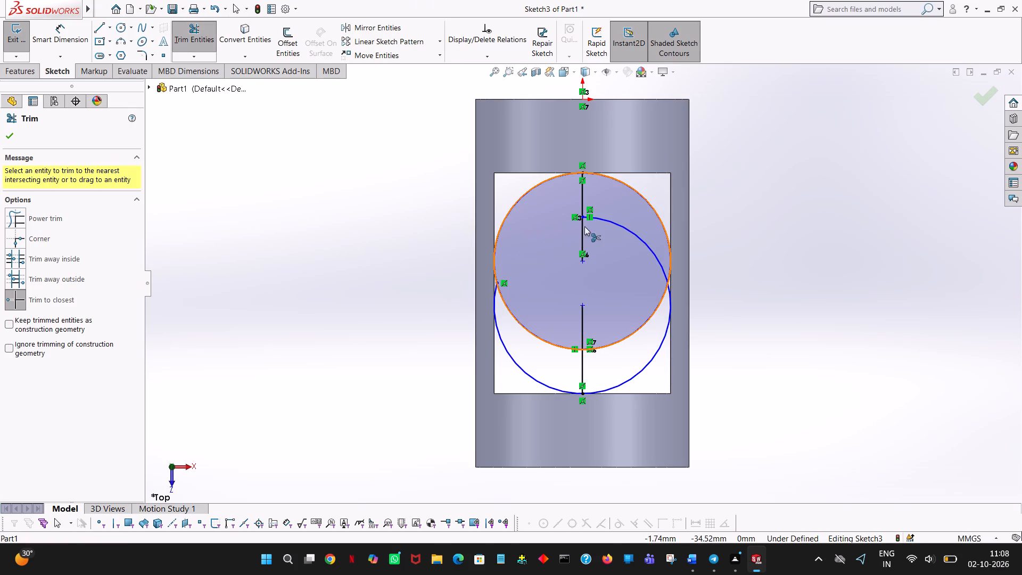
{"action": "left_click", "coordinate": [612, 221]}
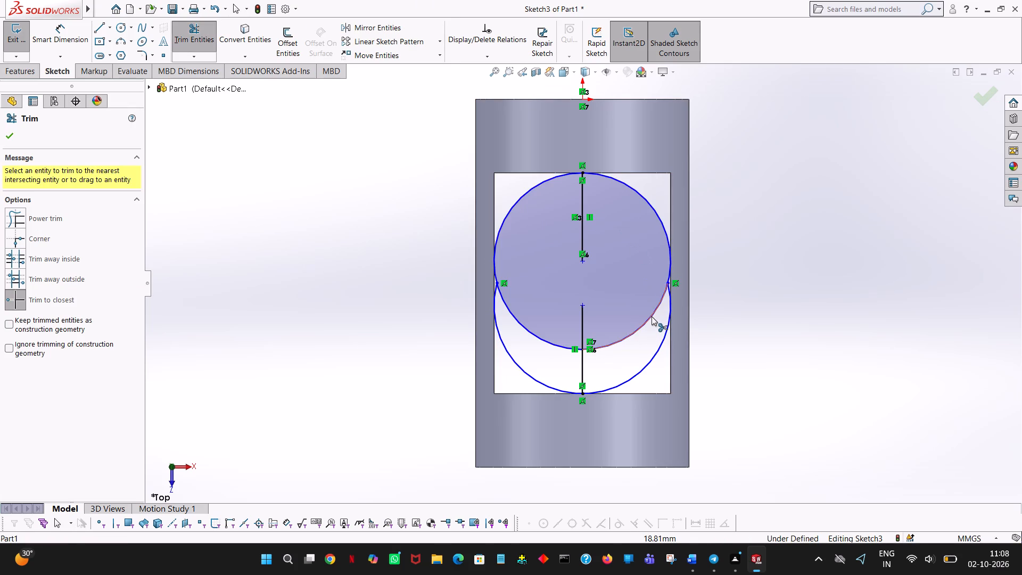
{"action": "left_click", "coordinate": [652, 316]}
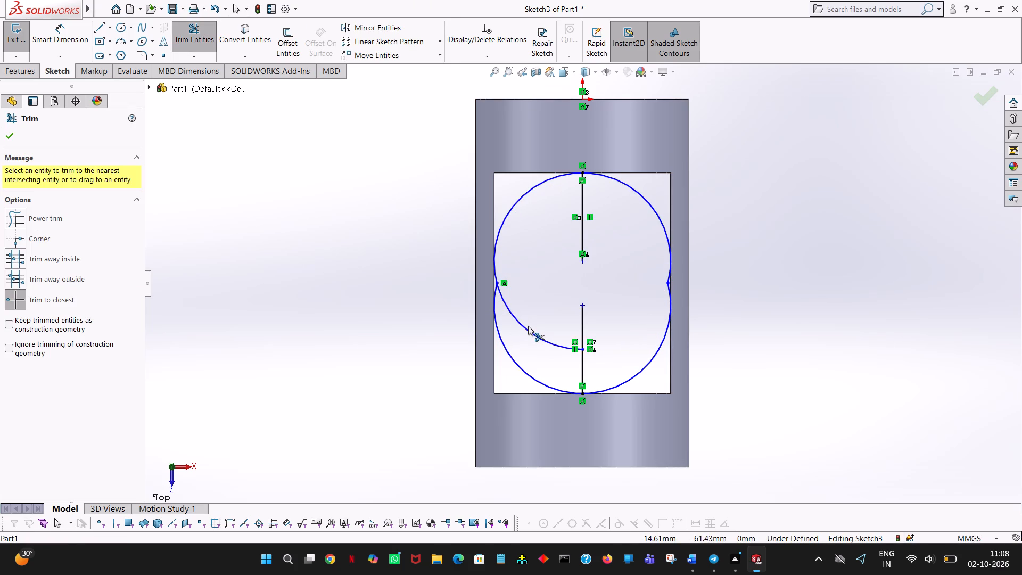
{"action": "left_click", "coordinate": [525, 330]}
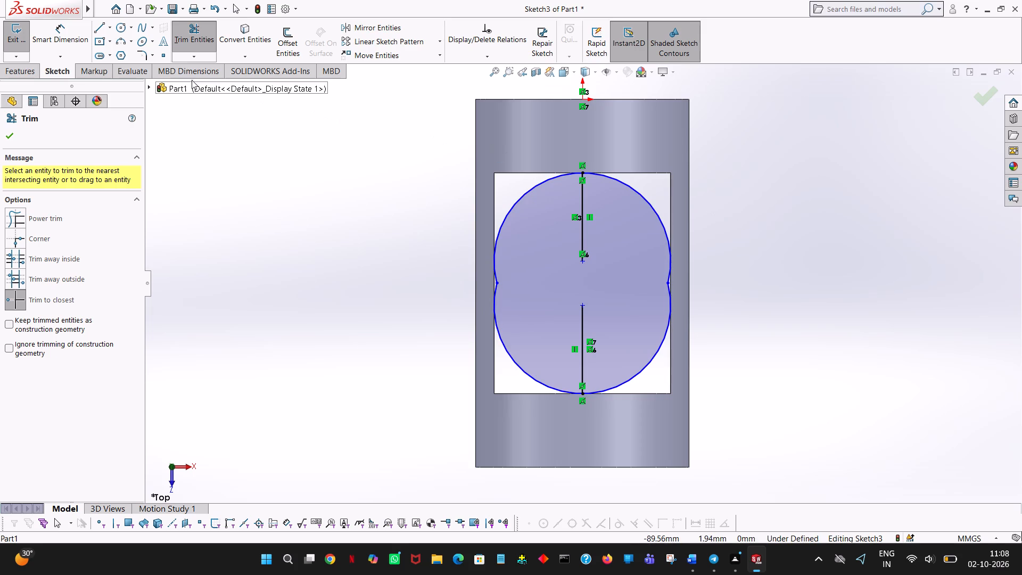
Draw a 12 mm line parallel to the axis along the slot's +X side, joining the outermost points of the two arcs.
{"action": "left_click", "coordinate": [95, 32]}
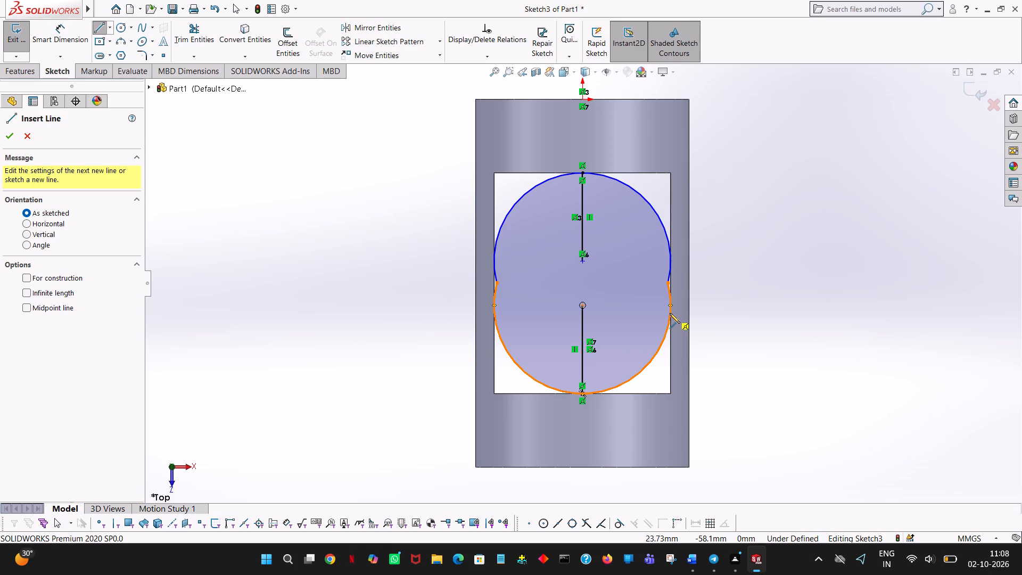
{"action": "scroll", "coordinate": [670, 313], "scroll_direction": "down", "scroll_amount": 4, "text": "ctrl"}
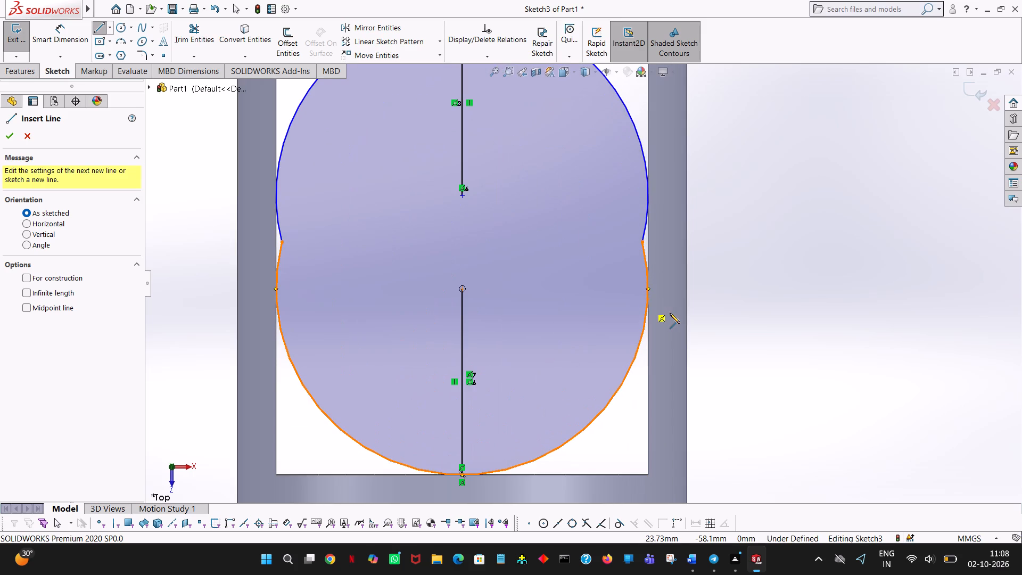
{"action": "left_click", "coordinate": [647, 289]}
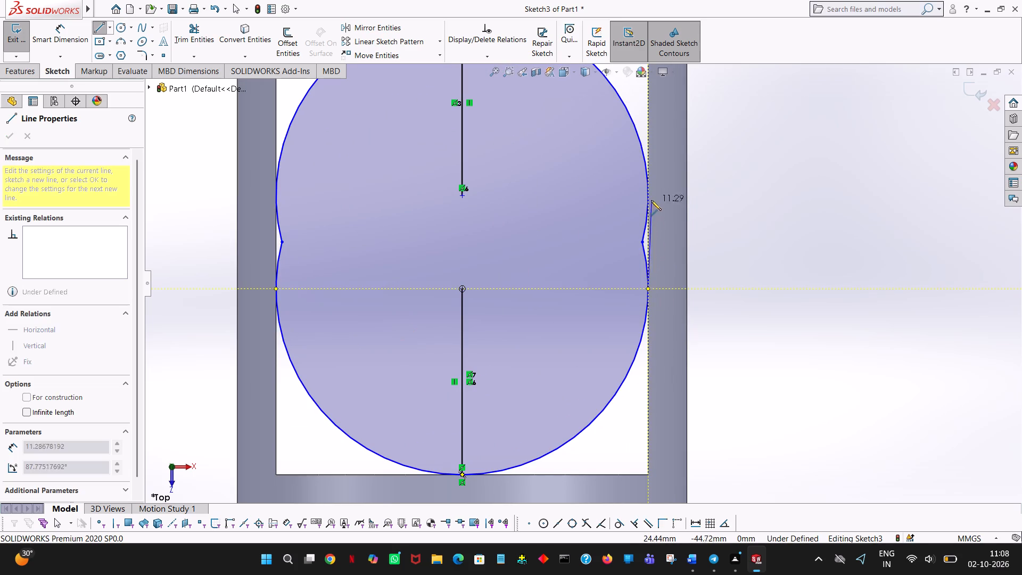
{"action": "left_click", "coordinate": [648, 195]}
{"action": "right_click", "coordinate": [648, 195]}
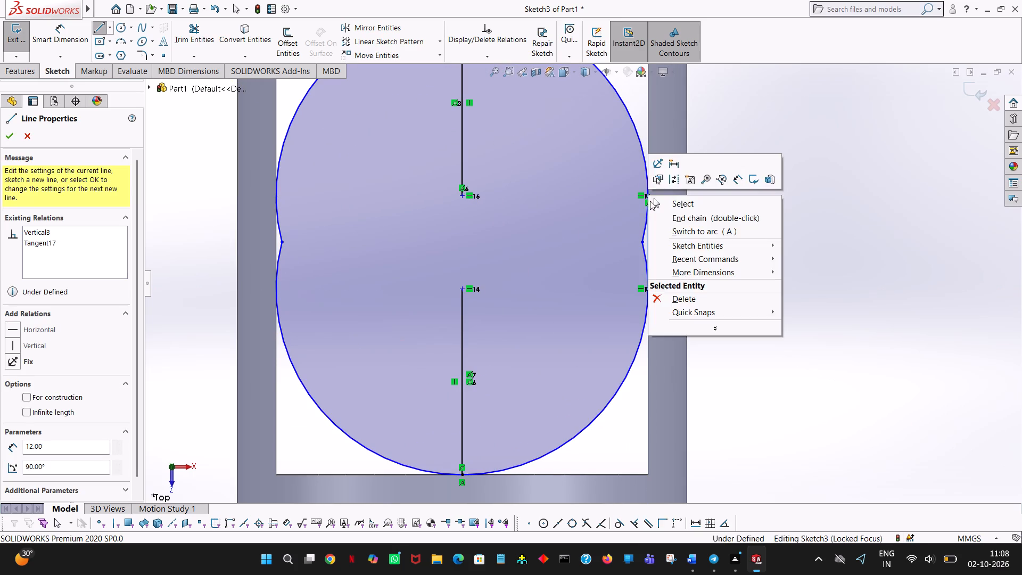
{"action": "left_click", "coordinate": [652, 201]}
{"action": "right_click", "coordinate": [724, 186]}
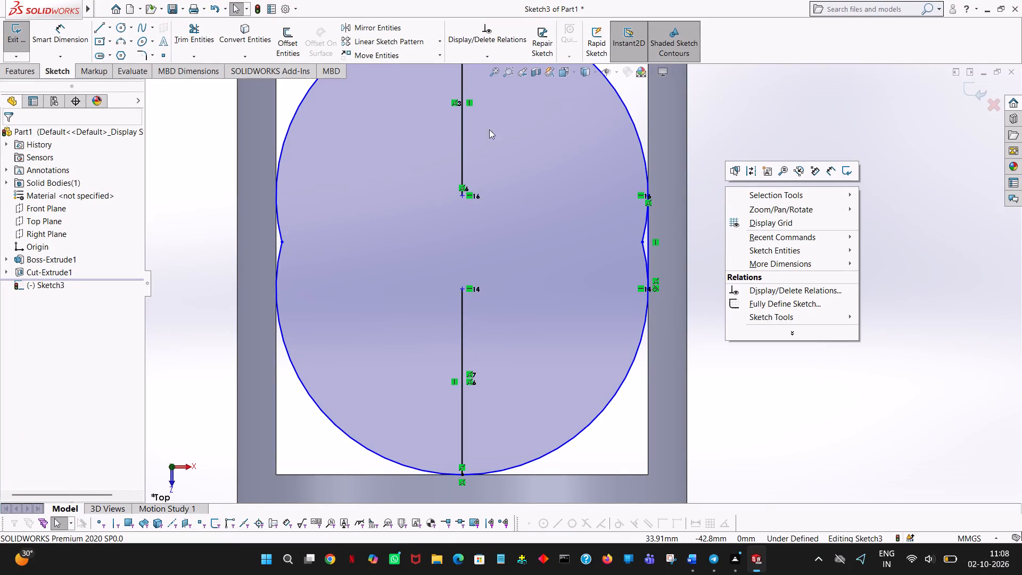
{"action": "left_click", "coordinate": [716, 110]}
Draw a matching 12 mm line along the slot's -X side, joining the outermost points of the two arcs.
{"action": "left_click", "coordinate": [101, 22]}
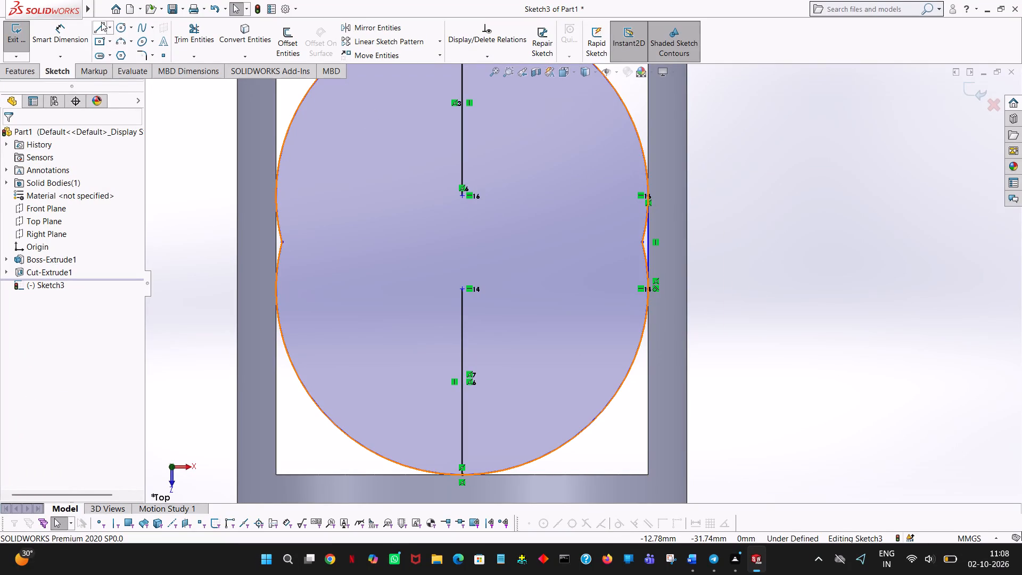
{"action": "left_click", "coordinate": [275, 289]}
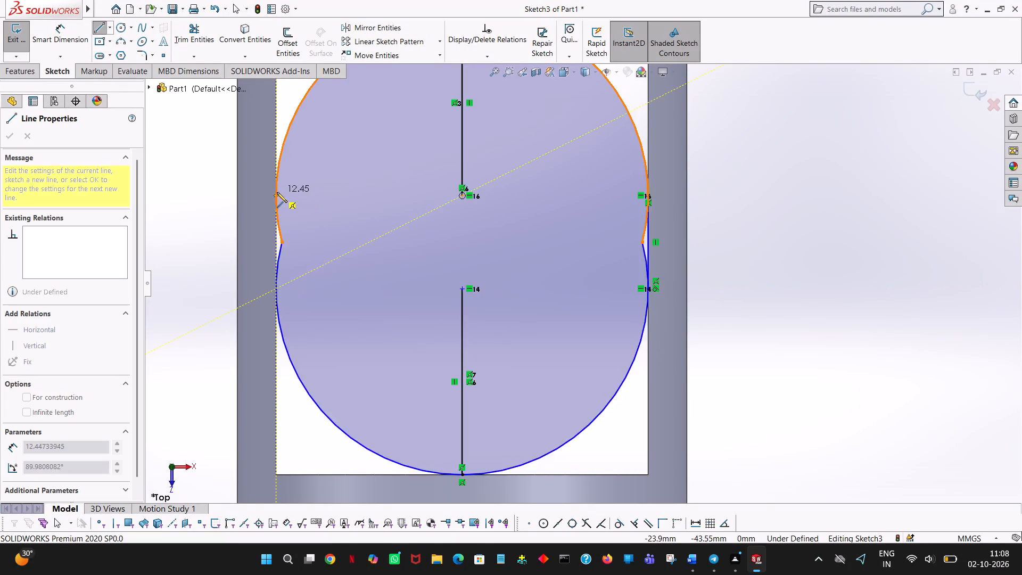
{"action": "left_click", "coordinate": [276, 195]}
{"action": "right_click", "coordinate": [276, 195]}
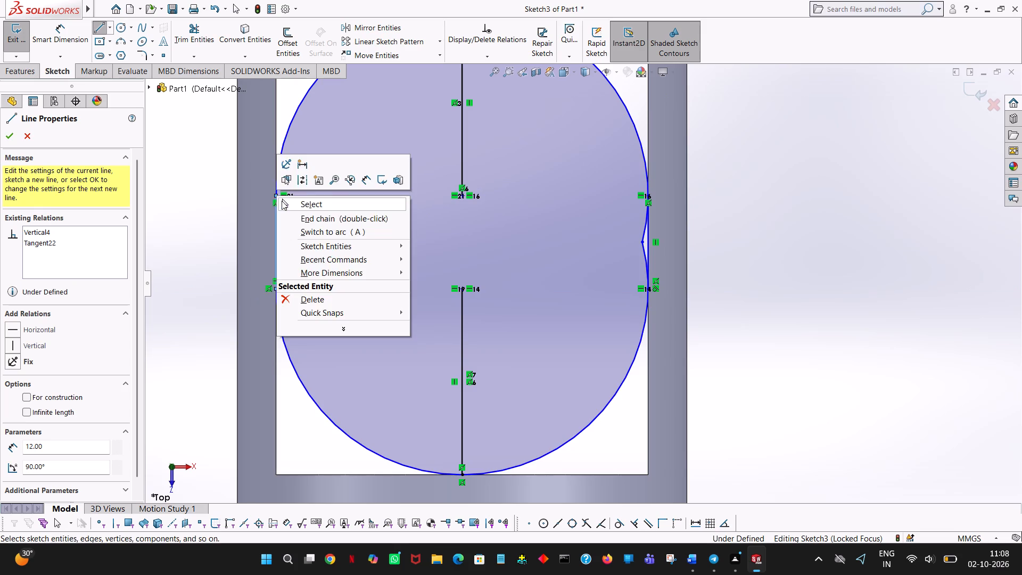
{"action": "left_click", "coordinate": [282, 201]}
{"action": "left_click", "coordinate": [738, 233]}
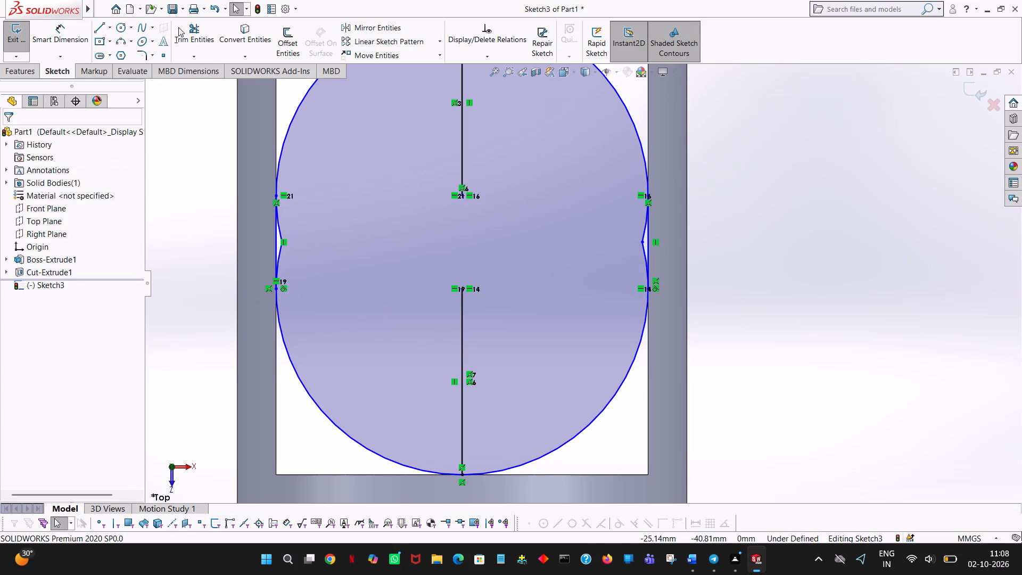
Trim away the four short arc pieces inside the two side lines, leaving a straight-sided obround profile.
{"action": "left_click", "coordinate": [179, 27]}
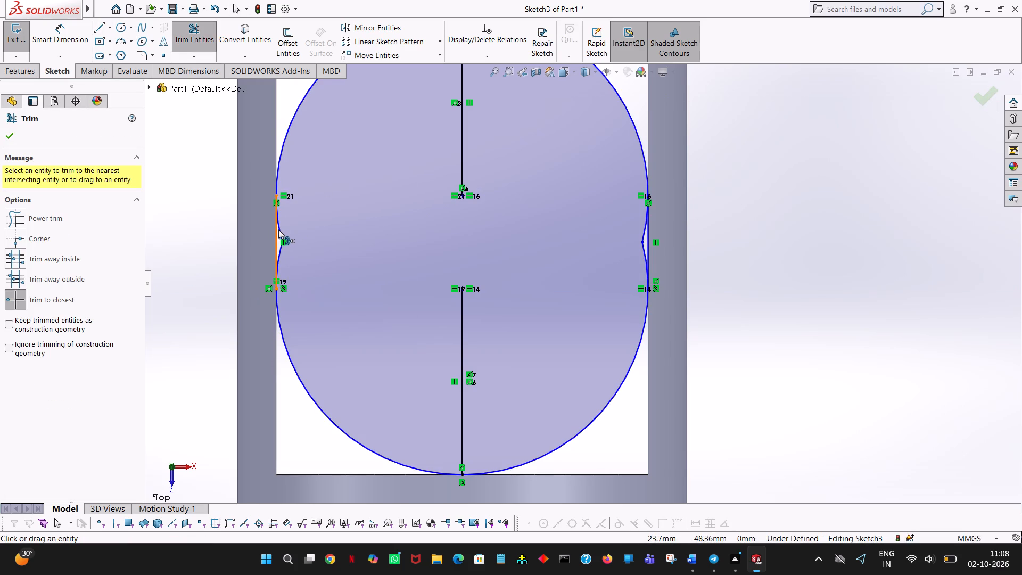
{"action": "left_click", "coordinate": [281, 229]}
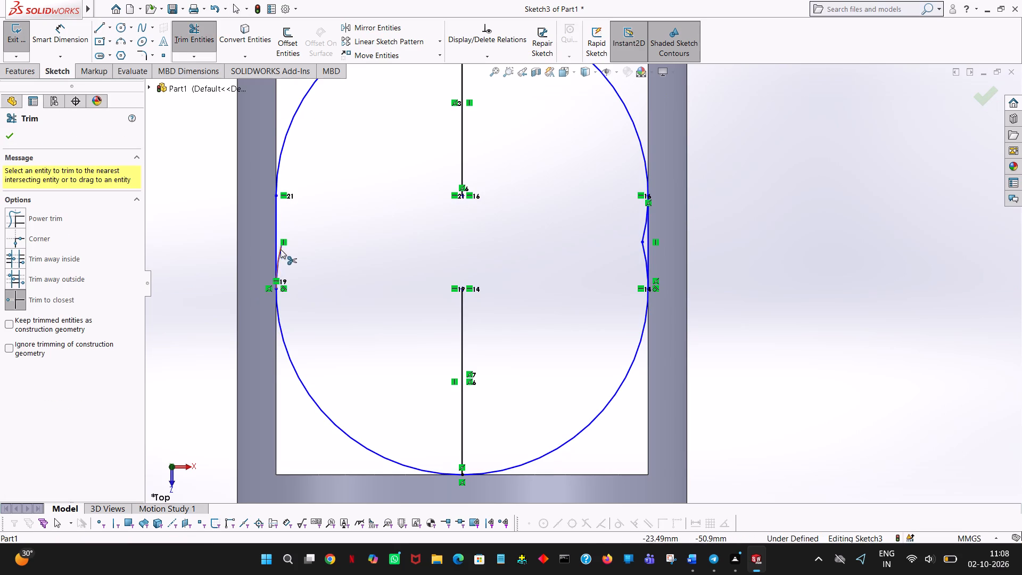
{"action": "left_click", "coordinate": [281, 249]}
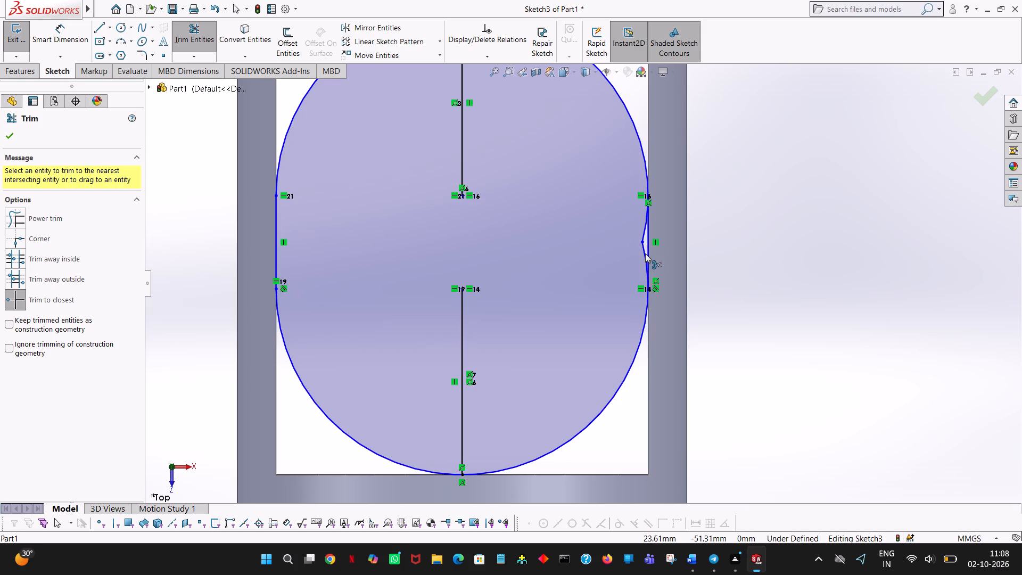
{"action": "left_click", "coordinate": [642, 253]}
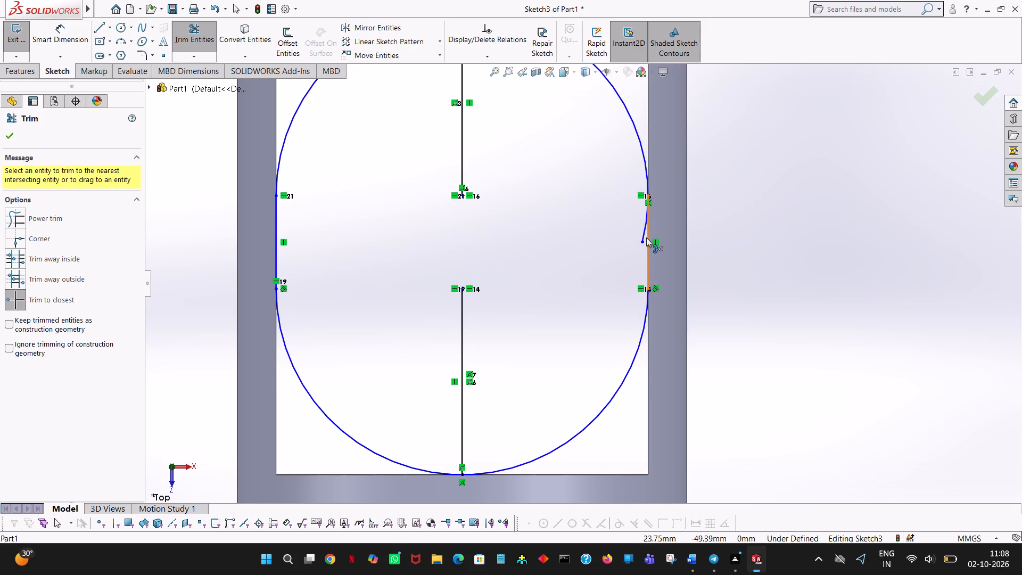
{"action": "left_click", "coordinate": [641, 236]}
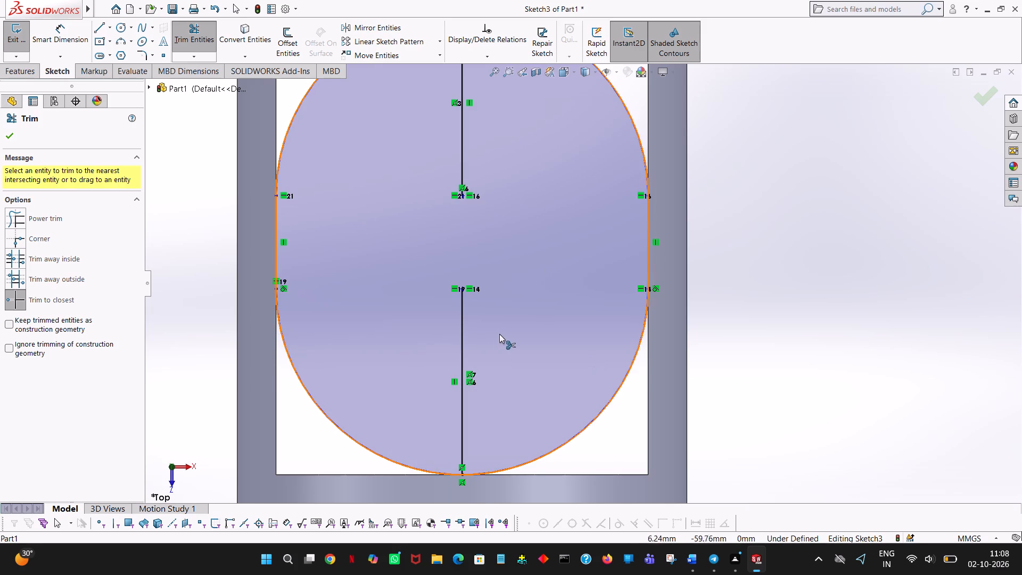
Trim away the two remaining centreline segments inside the obround profile, leaving only the closed outline.
{"action": "left_click", "coordinate": [459, 340]}
{"action": "left_click", "coordinate": [464, 154]}
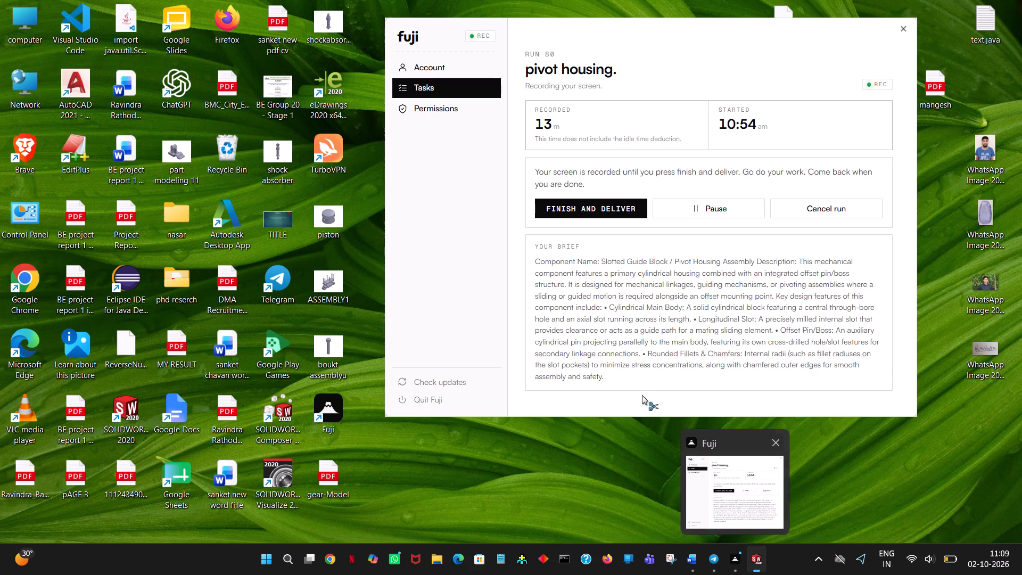
{"action": "left_click", "coordinate": [800, 290]}
{"action": "scroll", "coordinate": [801, 290], "scroll_direction": "down", "scroll_amount": 2, "text": "ctrl"}
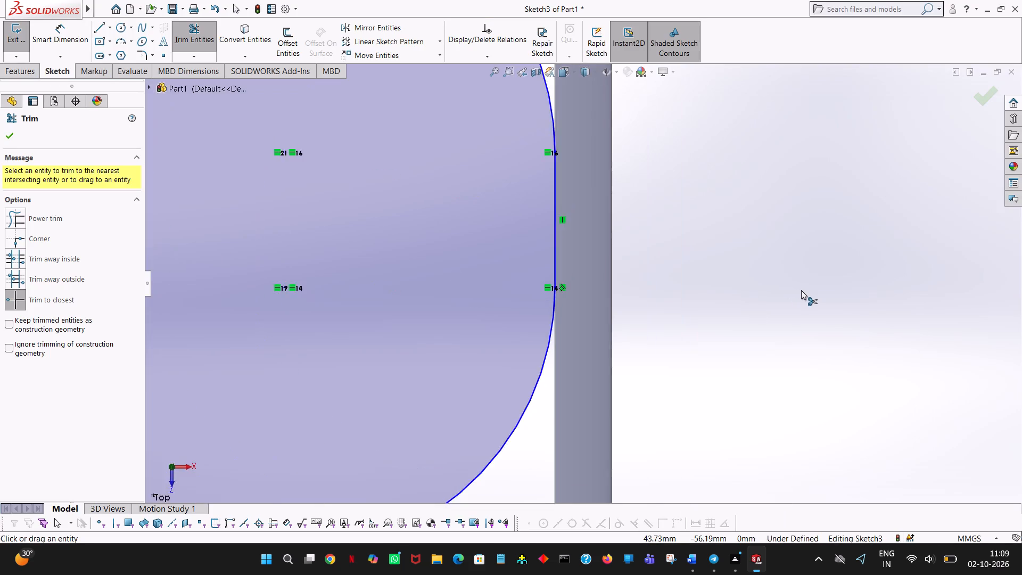
{"action": "scroll", "coordinate": [801, 290], "scroll_direction": "up", "scroll_amount": 7, "text": "ctrl"}
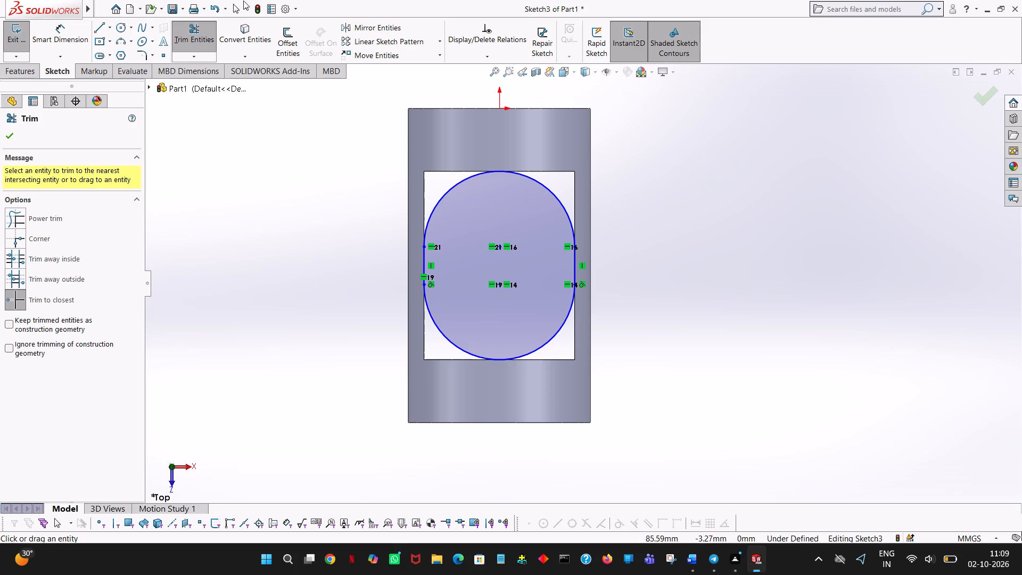
{"action": "left_click", "coordinate": [7, 135]}
{"action": "left_click", "coordinate": [46, 62]}
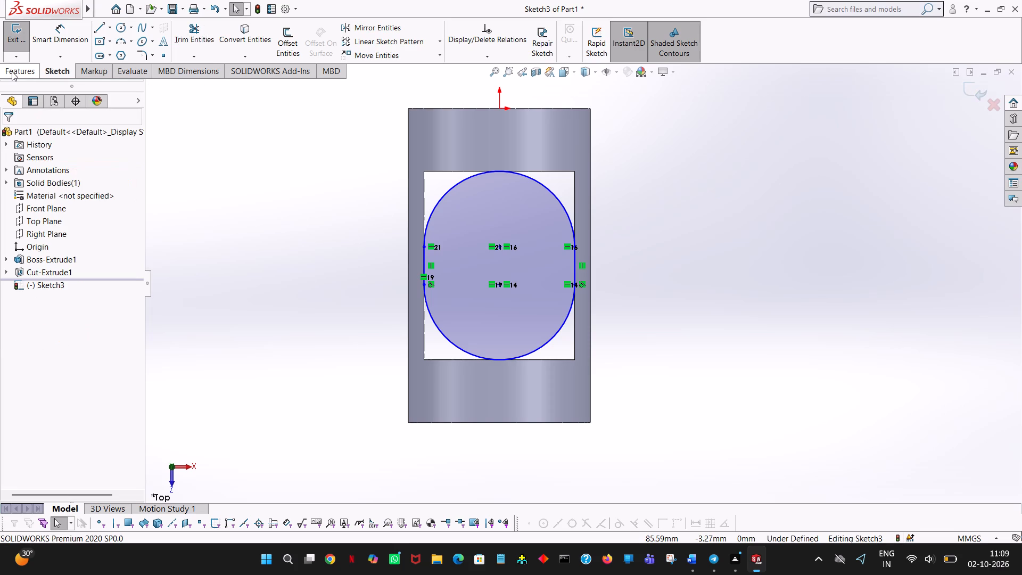
Set up a boss extrusion of the obround profile with the Mid Plane end condition and a 30 mm depth.
{"action": "left_click", "coordinate": [12, 71]}
{"action": "left_click", "coordinate": [27, 45]}
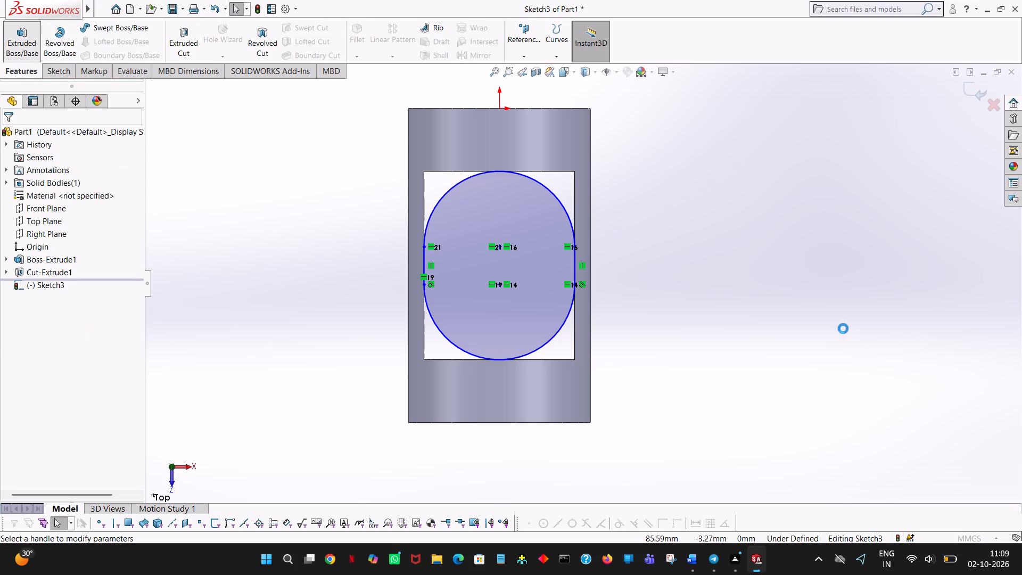
{"action": "middle_click_drag", "start_coordinate": [843, 335], "coordinate": [876, 151]}
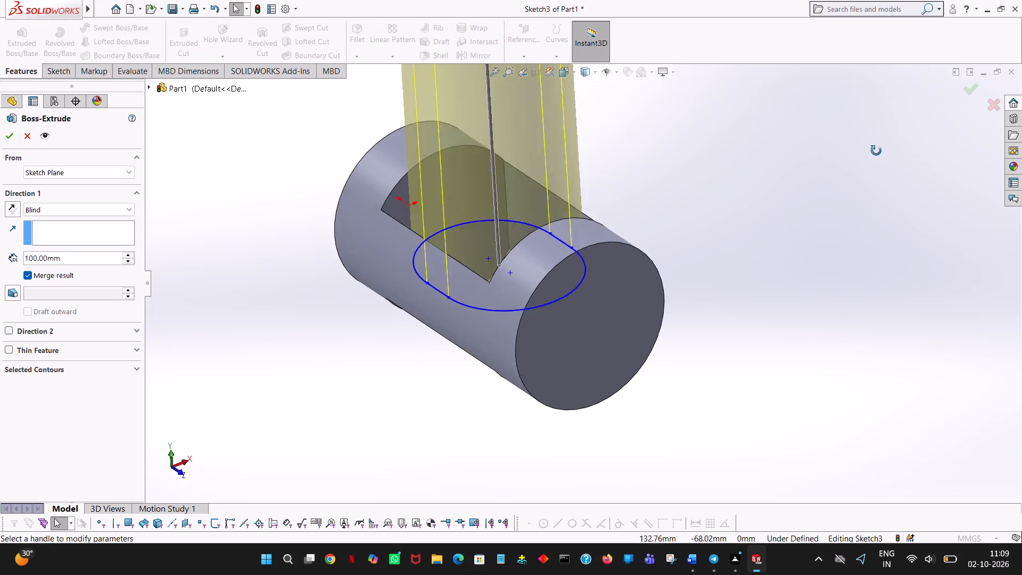
{"action": "middle_click_drag", "start_coordinate": [876, 151], "coordinate": [911, 114]}
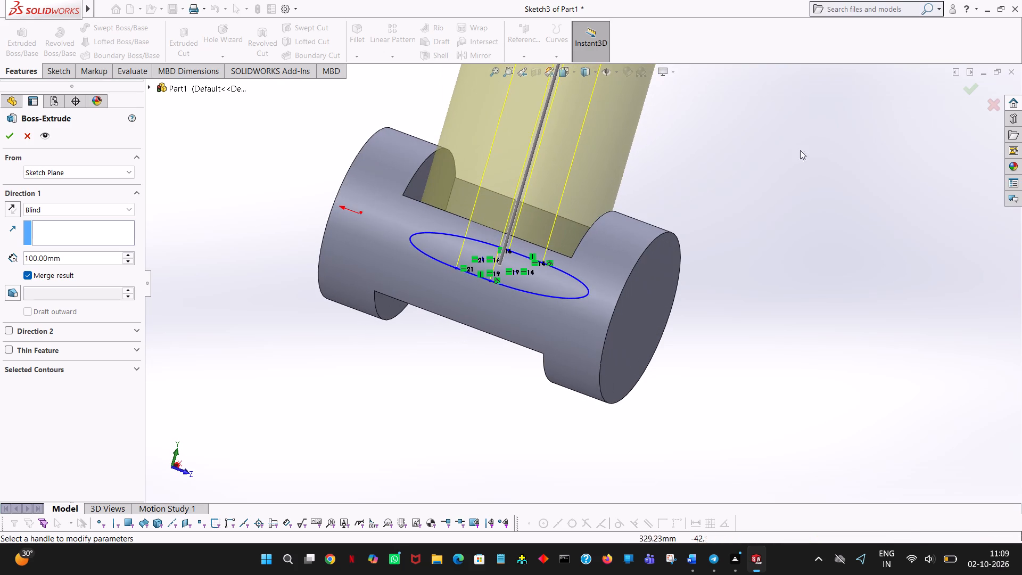
{"action": "left_click", "coordinate": [67, 210]}
{"action": "left_click", "coordinate": [71, 271]}
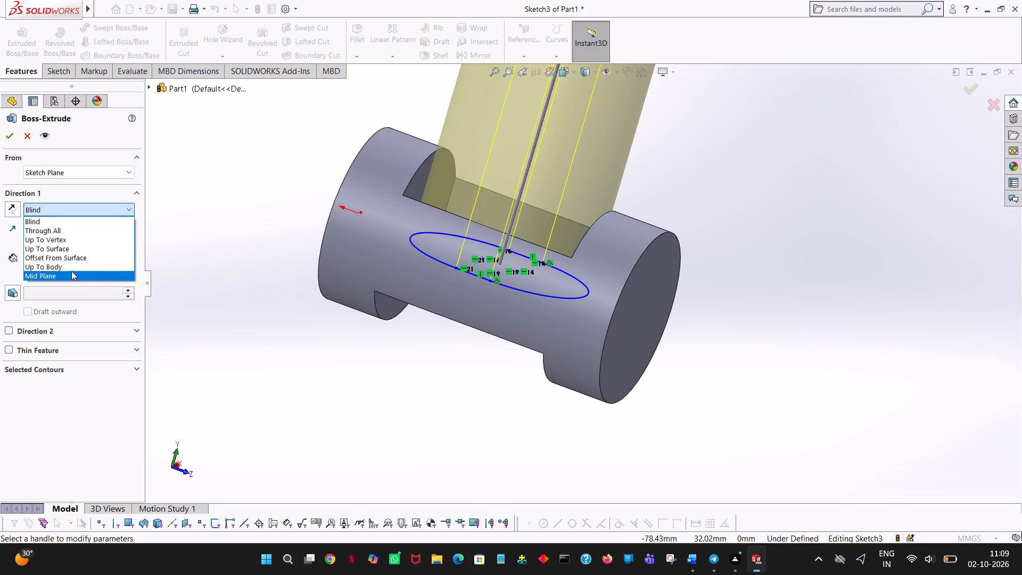
{"action": "triple_click", "coordinate": [127, 258]}
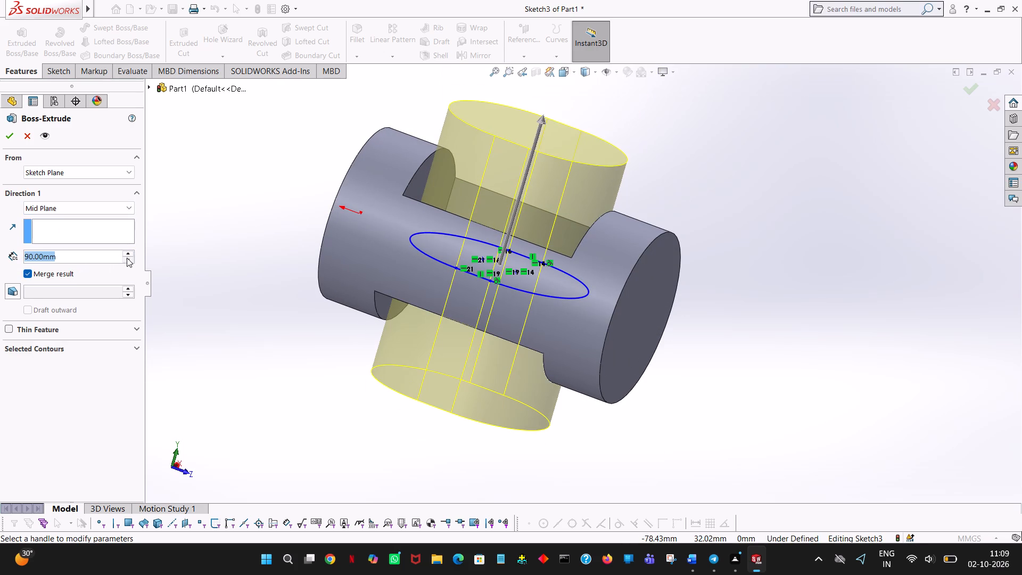
{"action": "triple_click", "coordinate": [127, 258]}
{"action": "left_click", "coordinate": [127, 258]}
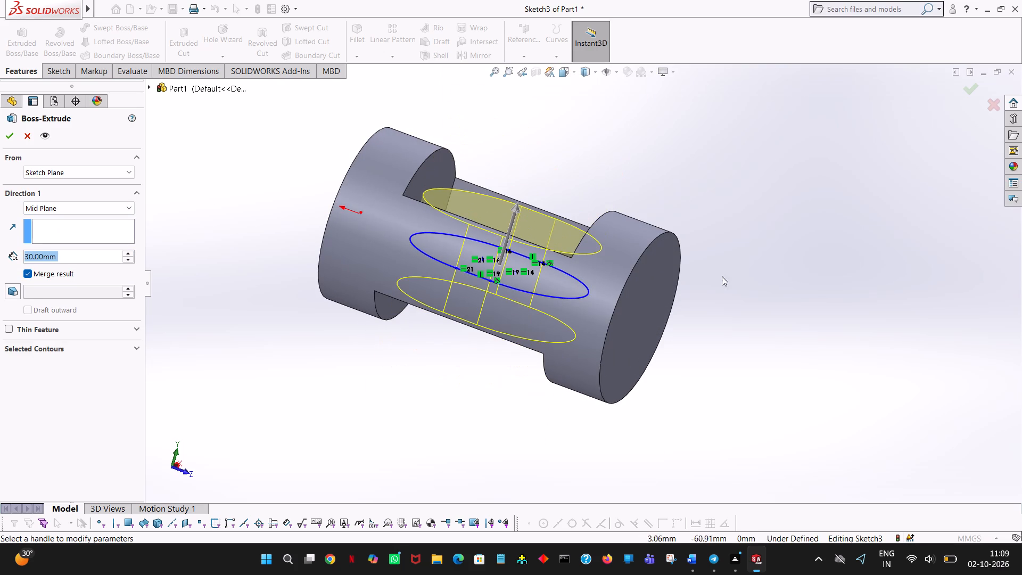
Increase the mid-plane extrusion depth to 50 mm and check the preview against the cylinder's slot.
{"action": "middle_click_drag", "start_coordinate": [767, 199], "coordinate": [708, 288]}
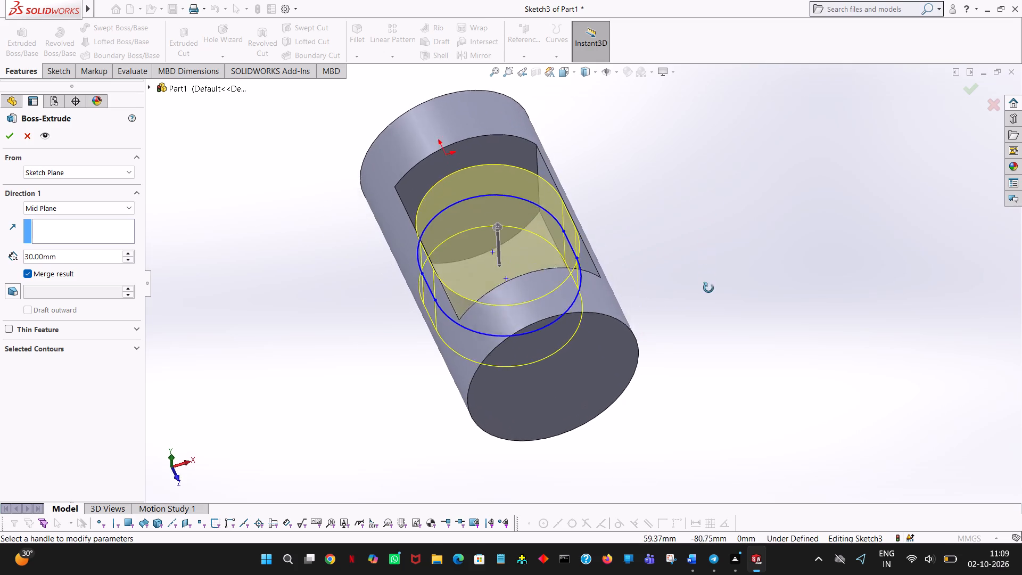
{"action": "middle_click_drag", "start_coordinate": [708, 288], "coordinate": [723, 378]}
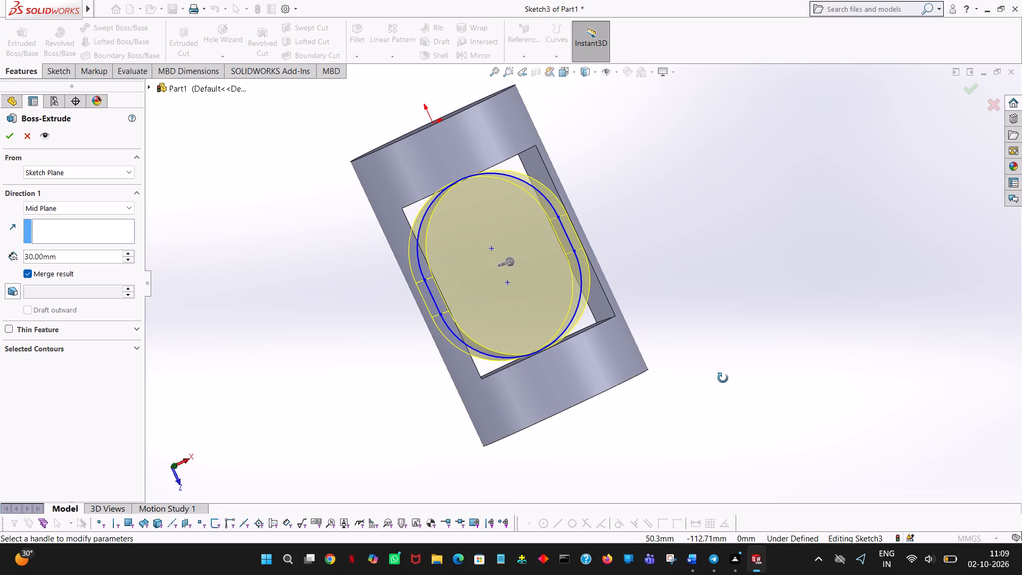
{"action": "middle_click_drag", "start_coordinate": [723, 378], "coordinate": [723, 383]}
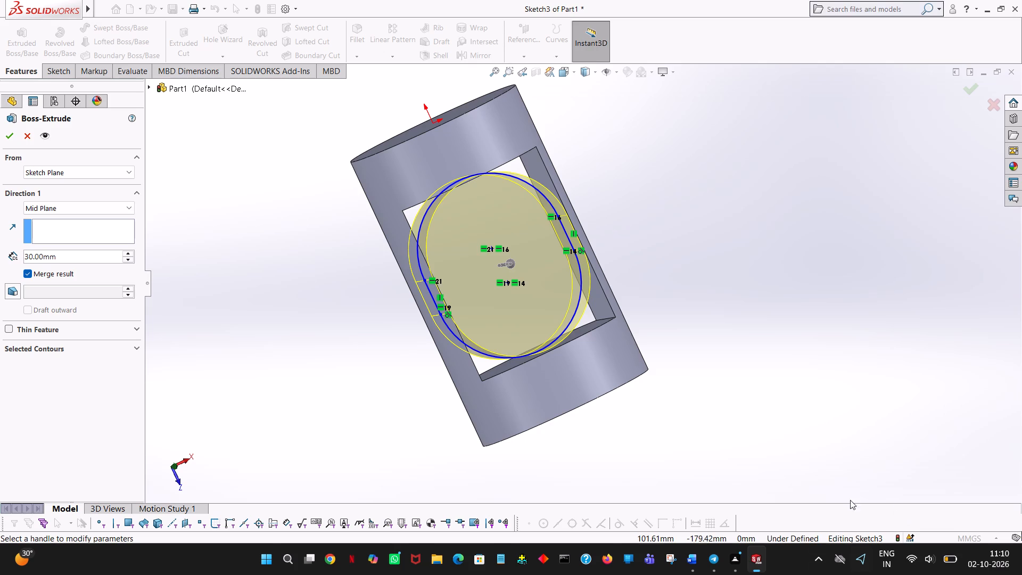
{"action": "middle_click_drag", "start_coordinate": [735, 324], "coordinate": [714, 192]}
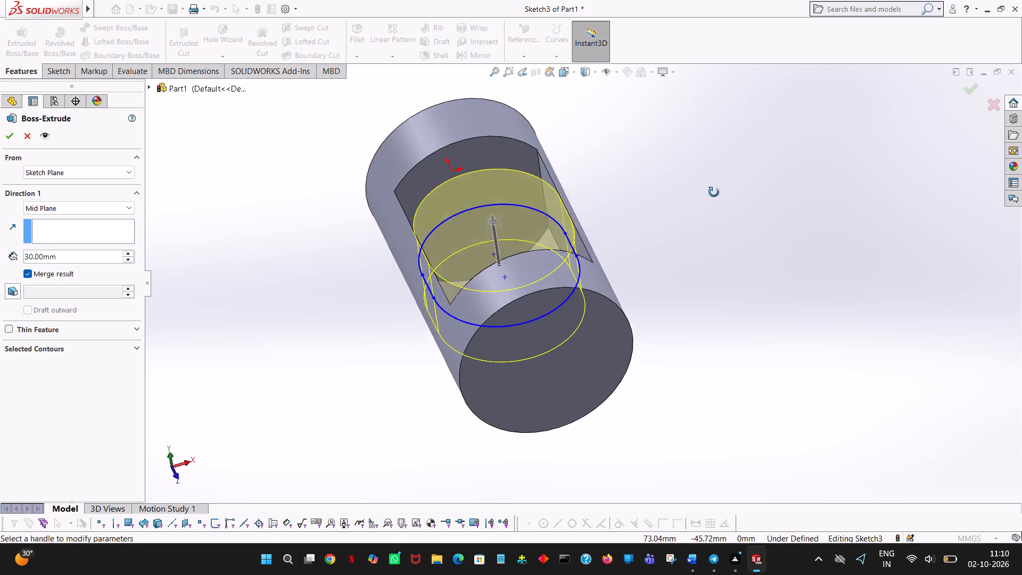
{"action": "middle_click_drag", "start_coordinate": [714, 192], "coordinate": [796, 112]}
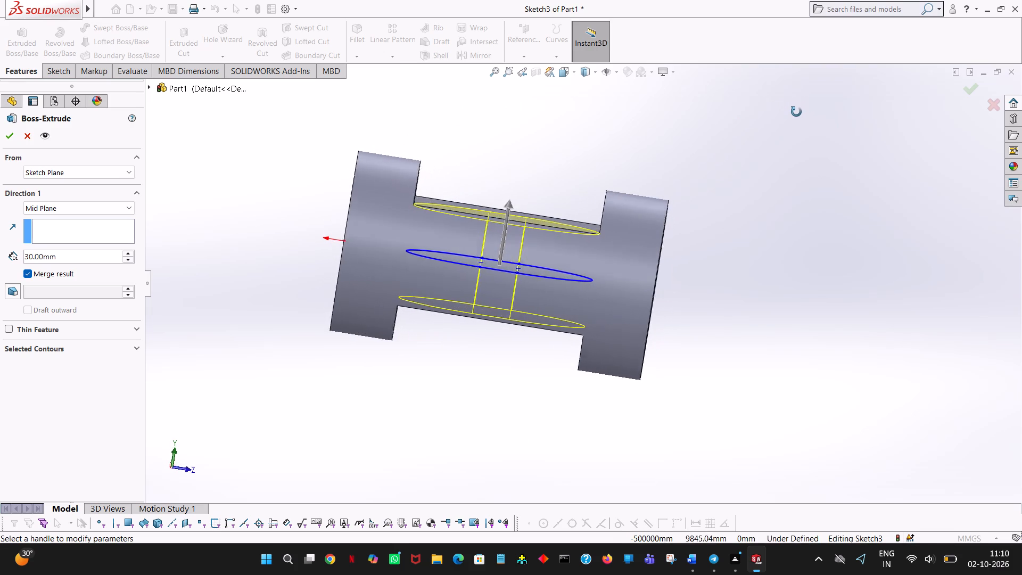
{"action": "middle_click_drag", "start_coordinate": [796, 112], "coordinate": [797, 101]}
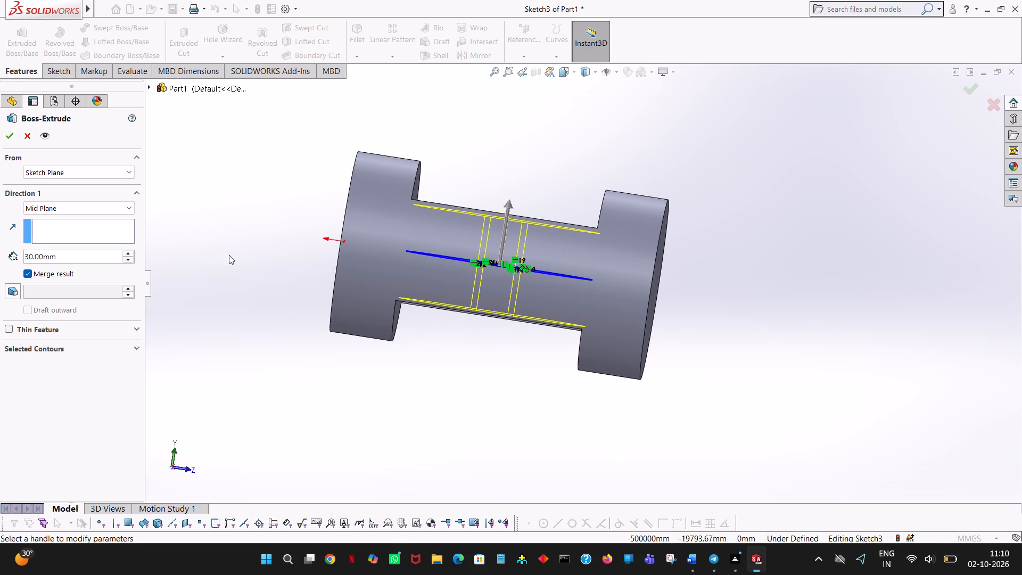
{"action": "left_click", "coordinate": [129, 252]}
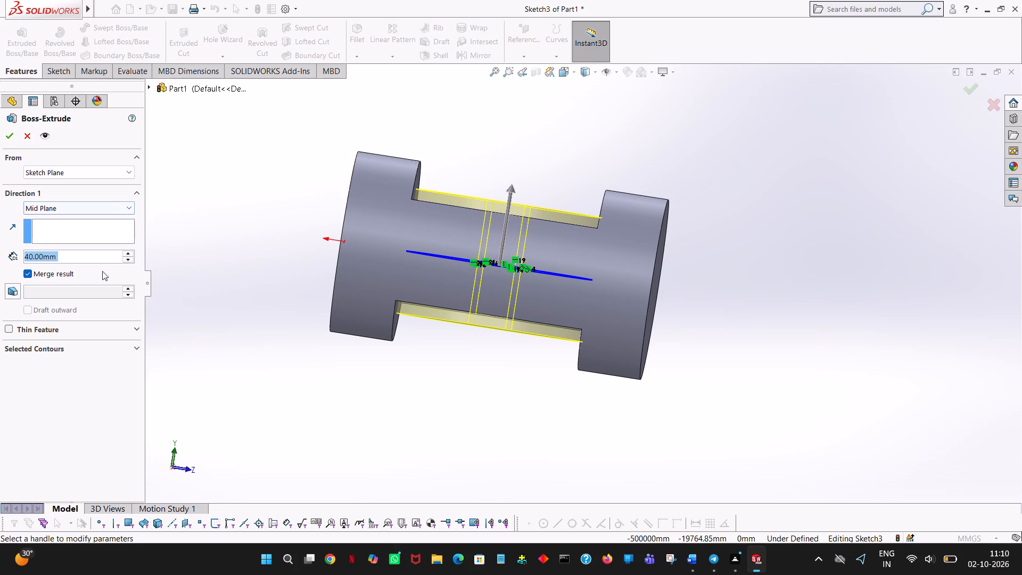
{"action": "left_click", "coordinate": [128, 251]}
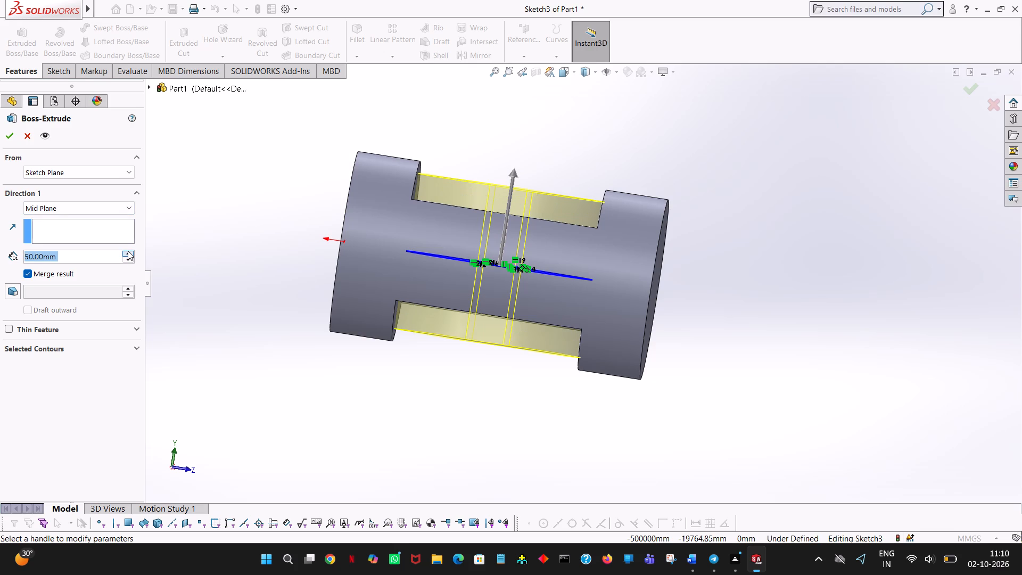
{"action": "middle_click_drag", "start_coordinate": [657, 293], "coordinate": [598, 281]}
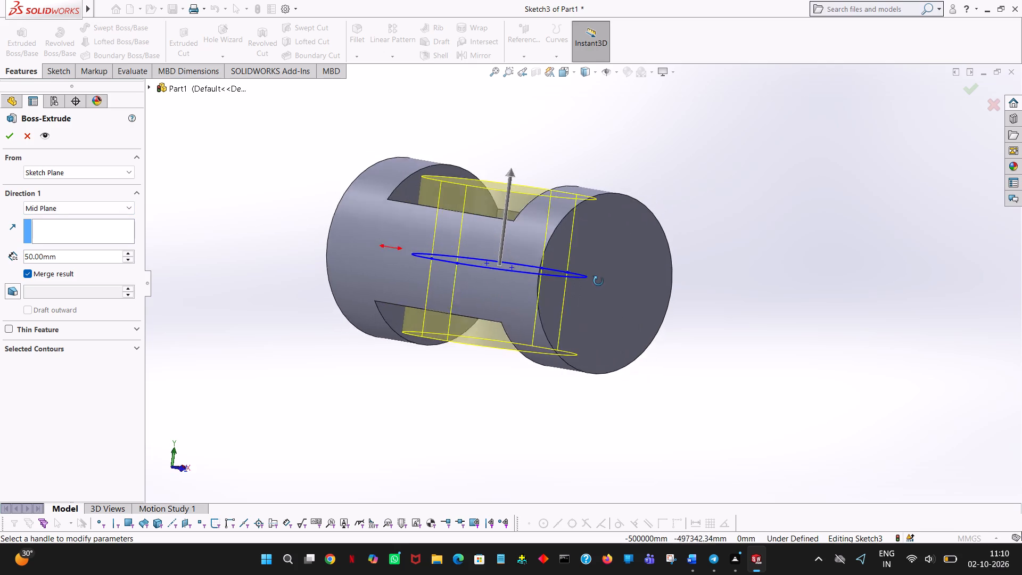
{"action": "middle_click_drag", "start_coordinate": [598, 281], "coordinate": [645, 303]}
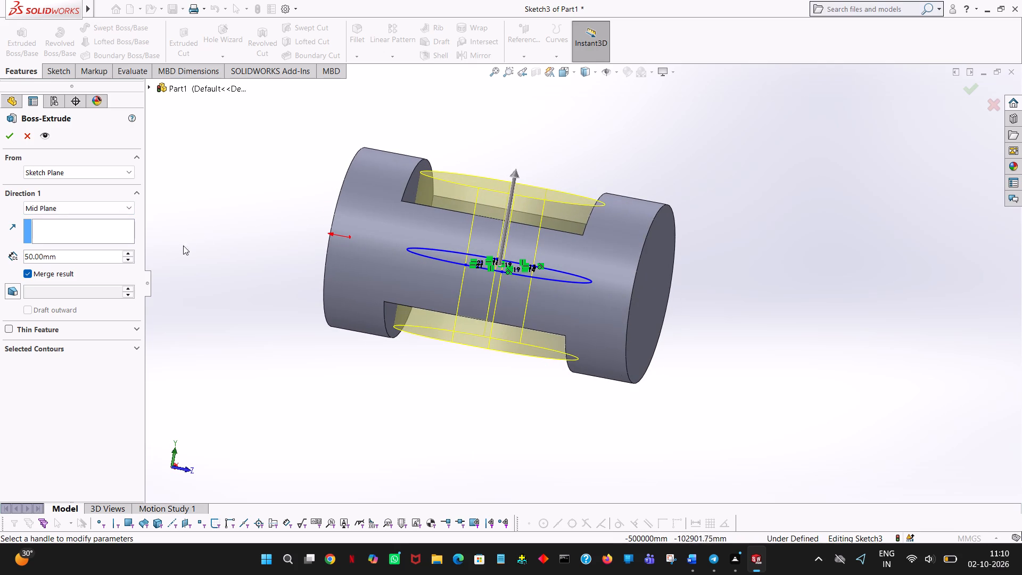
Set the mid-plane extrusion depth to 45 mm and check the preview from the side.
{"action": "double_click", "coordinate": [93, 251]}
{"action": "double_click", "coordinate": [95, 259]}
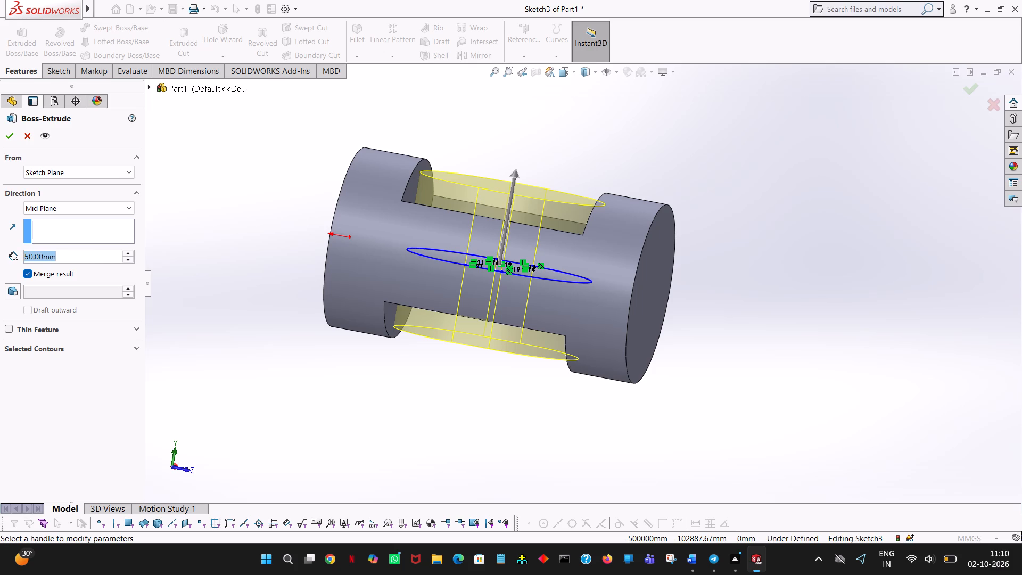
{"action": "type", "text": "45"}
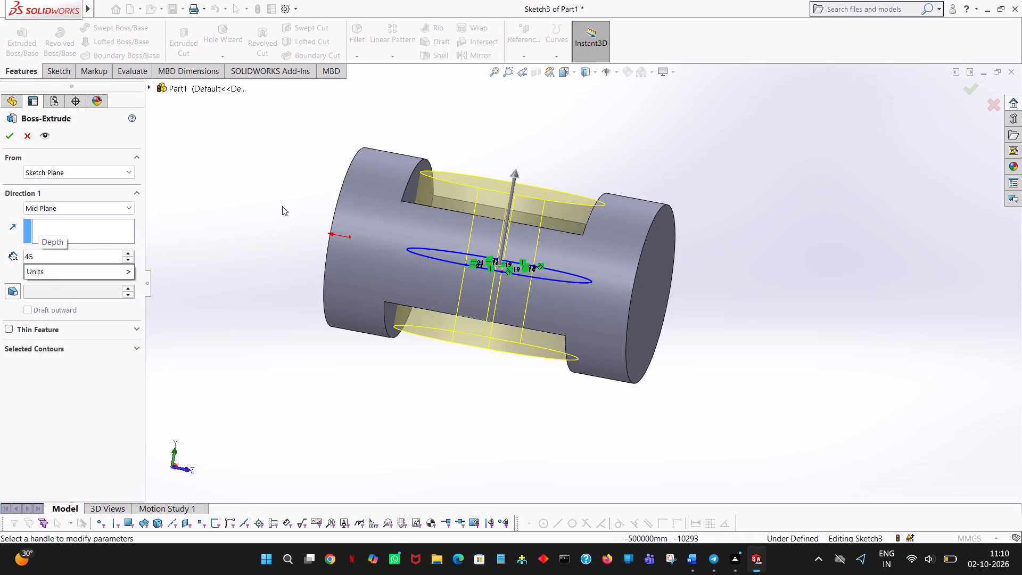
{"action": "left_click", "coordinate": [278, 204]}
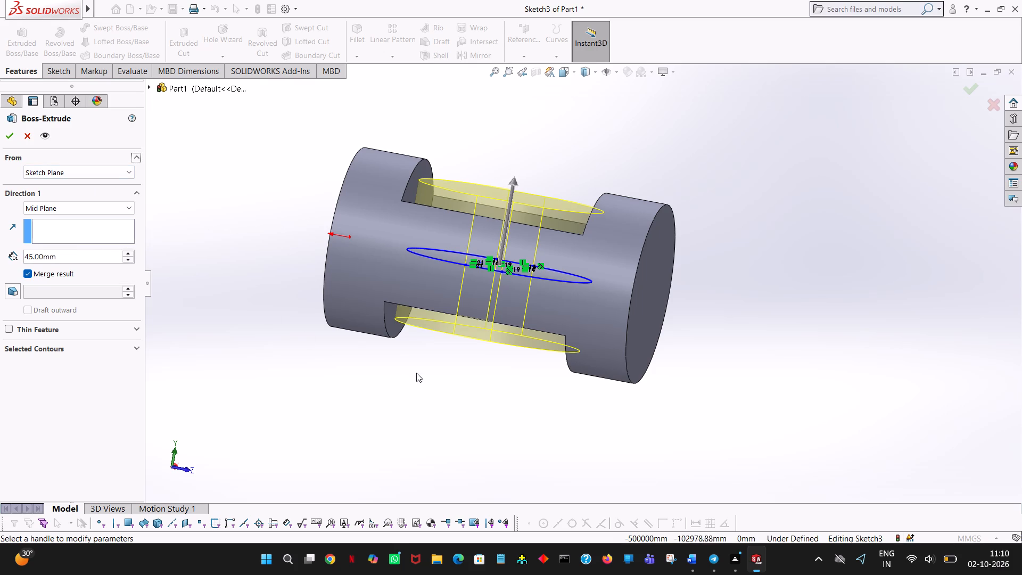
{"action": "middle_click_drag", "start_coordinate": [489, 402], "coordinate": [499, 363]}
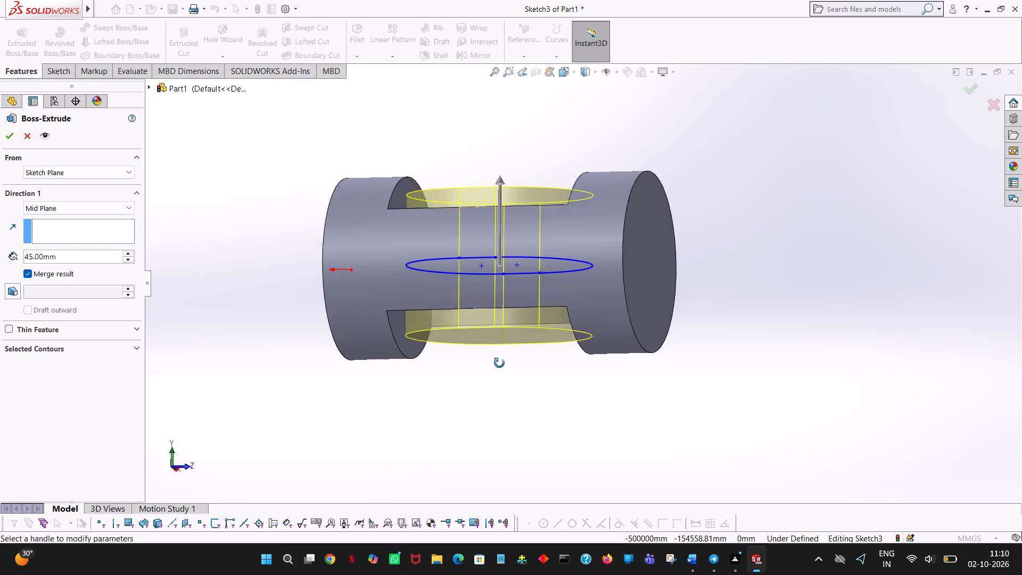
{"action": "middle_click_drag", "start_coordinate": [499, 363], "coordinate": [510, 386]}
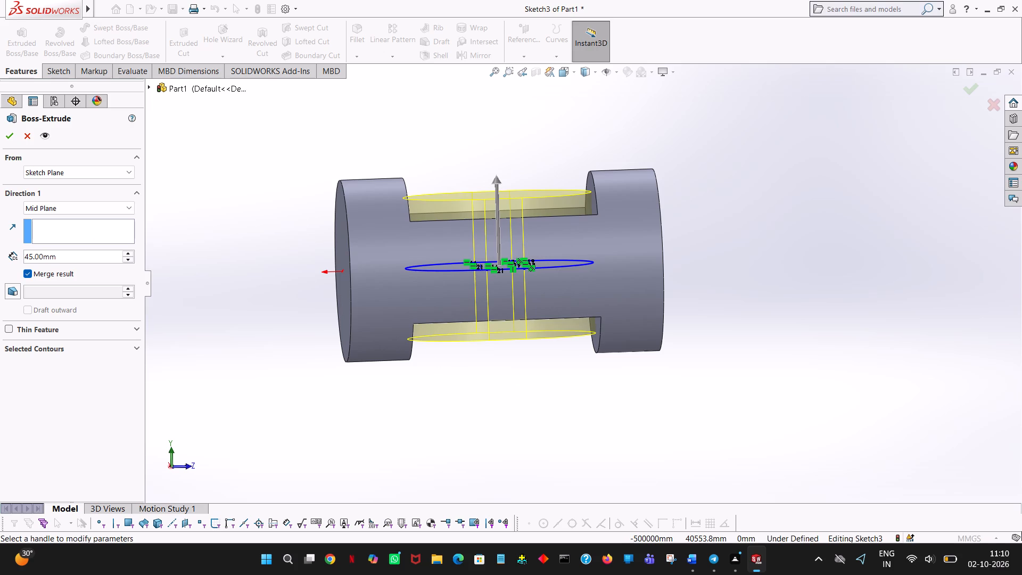
Set the mid-plane extrusion depth to 40 mm and try to create it merged with the cylinder.
{"action": "double_click", "coordinate": [84, 253]}
{"action": "key", "text": "4"}
{"action": "key", "text": "0"}
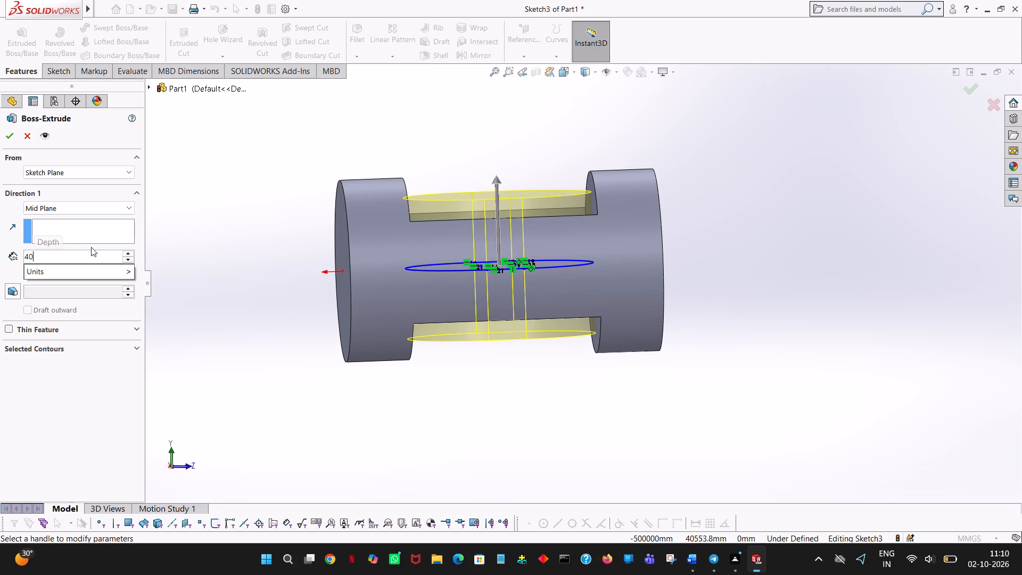
{"action": "left_click", "coordinate": [177, 165]}
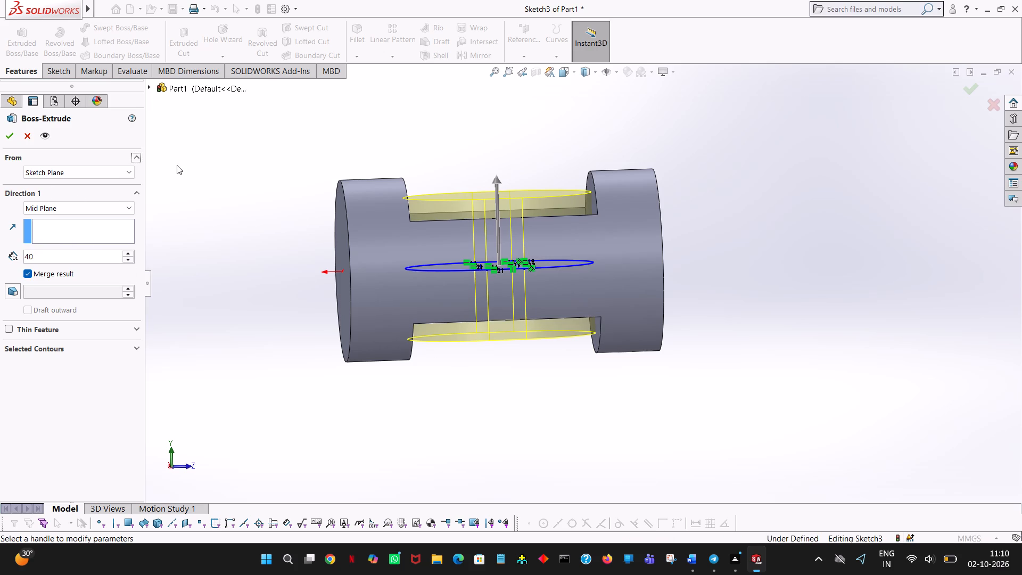
{"action": "middle_click_drag", "start_coordinate": [188, 160], "coordinate": [149, 182]}
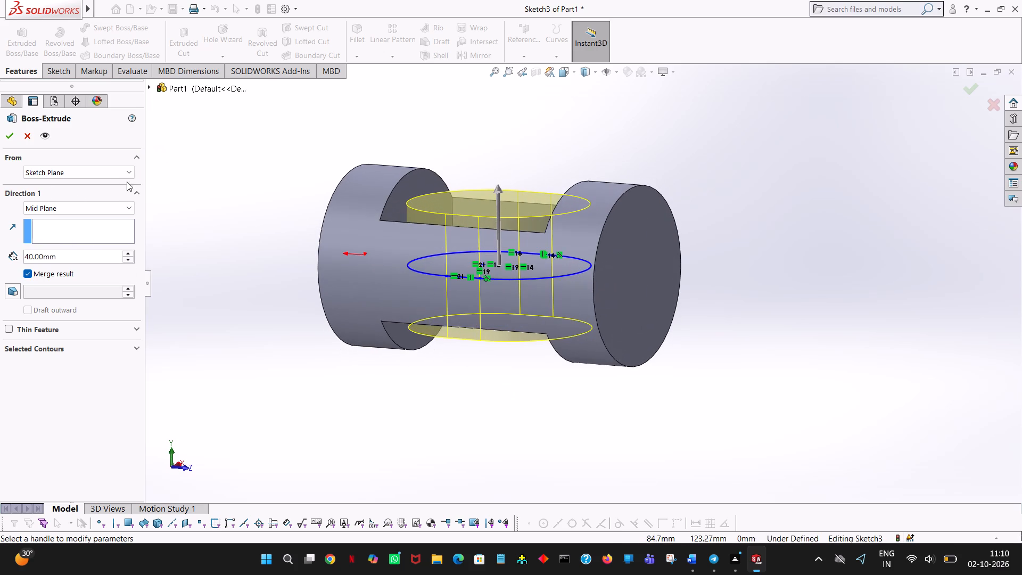
{"action": "left_click", "coordinate": [7, 133]}
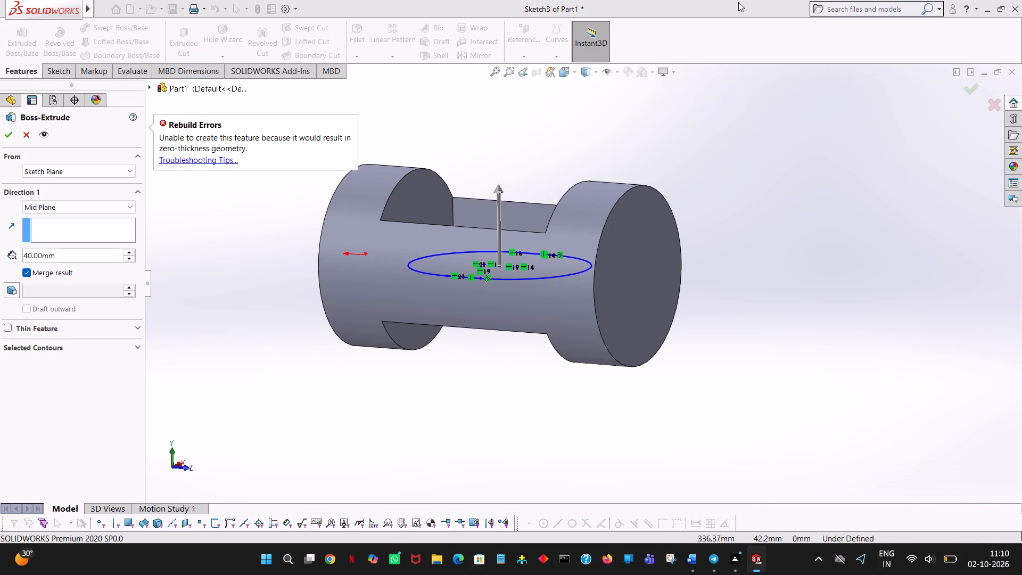
Turn off Merge result and create the obround extrusion as a separate body.
{"action": "left_click", "coordinate": [25, 270]}
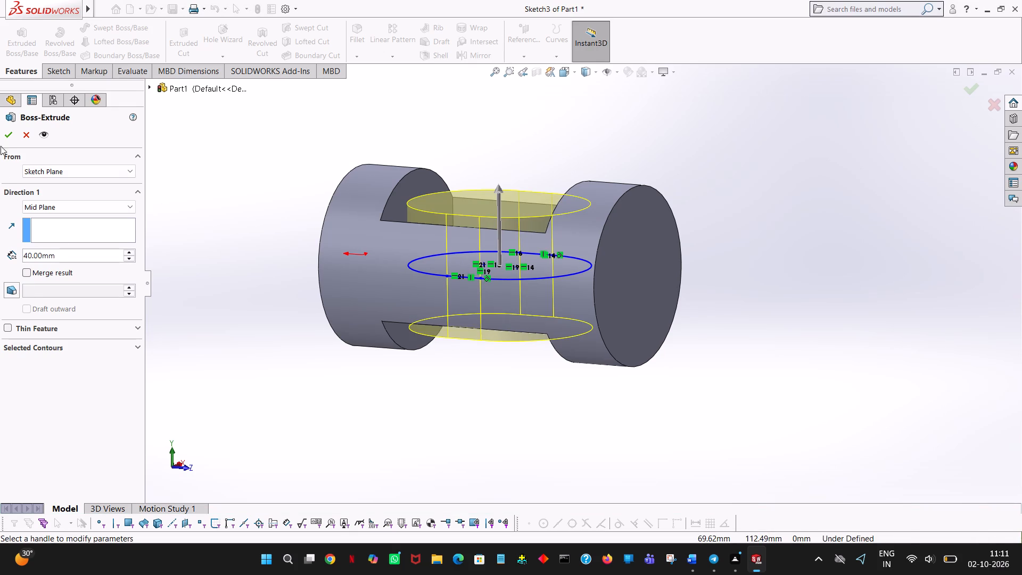
{"action": "left_click", "coordinate": [4, 137]}
{"action": "left_click", "coordinate": [629, 131]}
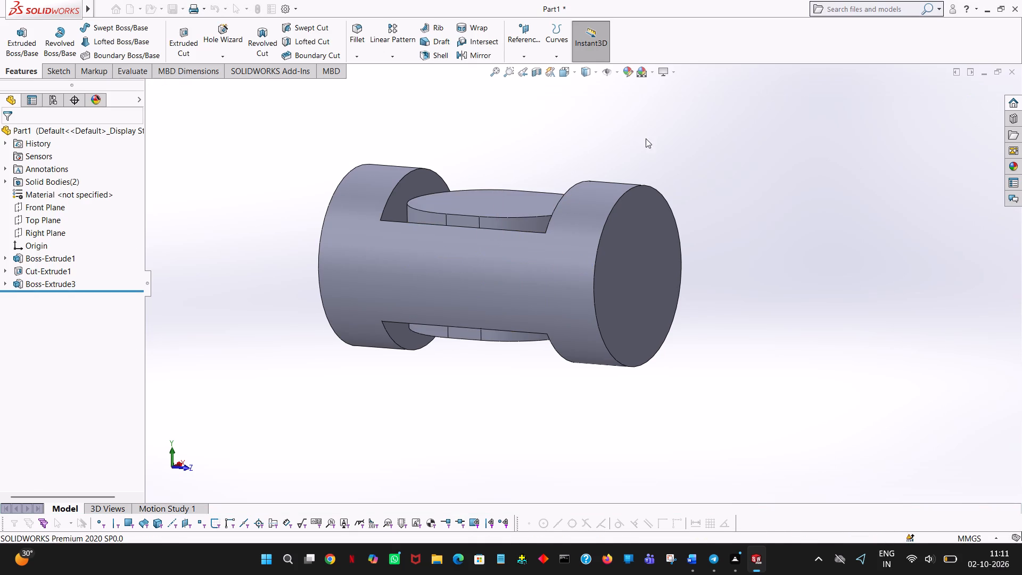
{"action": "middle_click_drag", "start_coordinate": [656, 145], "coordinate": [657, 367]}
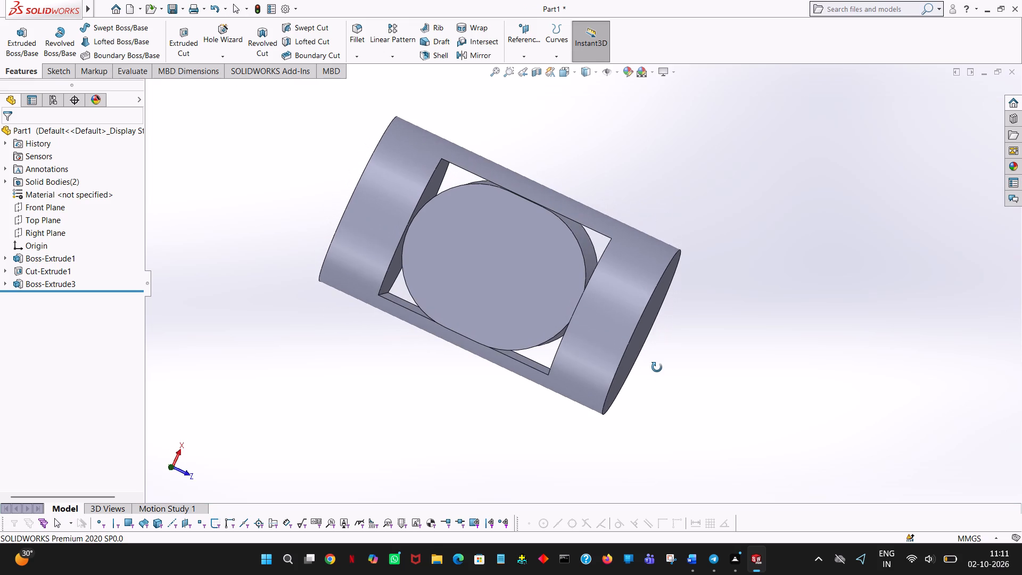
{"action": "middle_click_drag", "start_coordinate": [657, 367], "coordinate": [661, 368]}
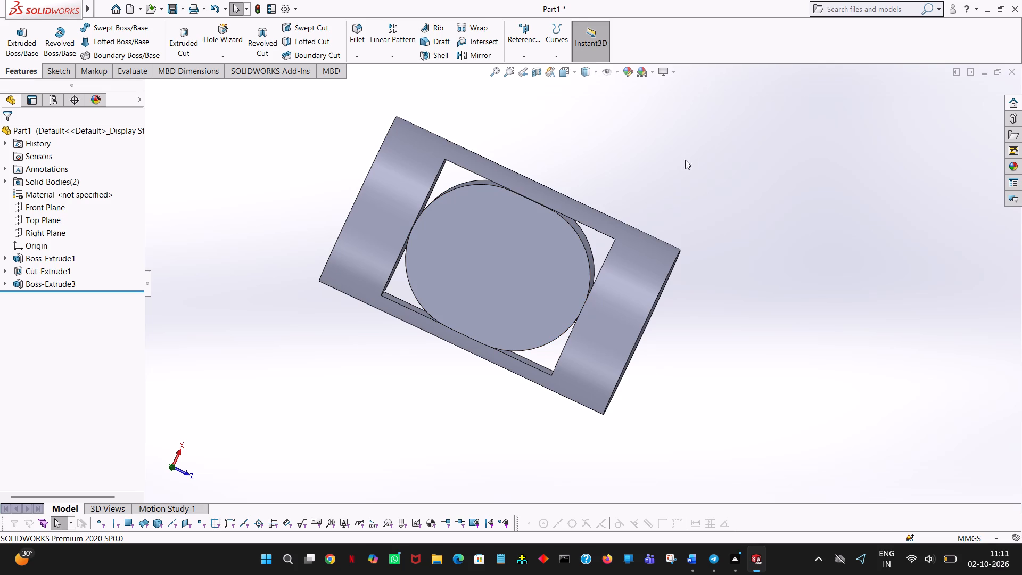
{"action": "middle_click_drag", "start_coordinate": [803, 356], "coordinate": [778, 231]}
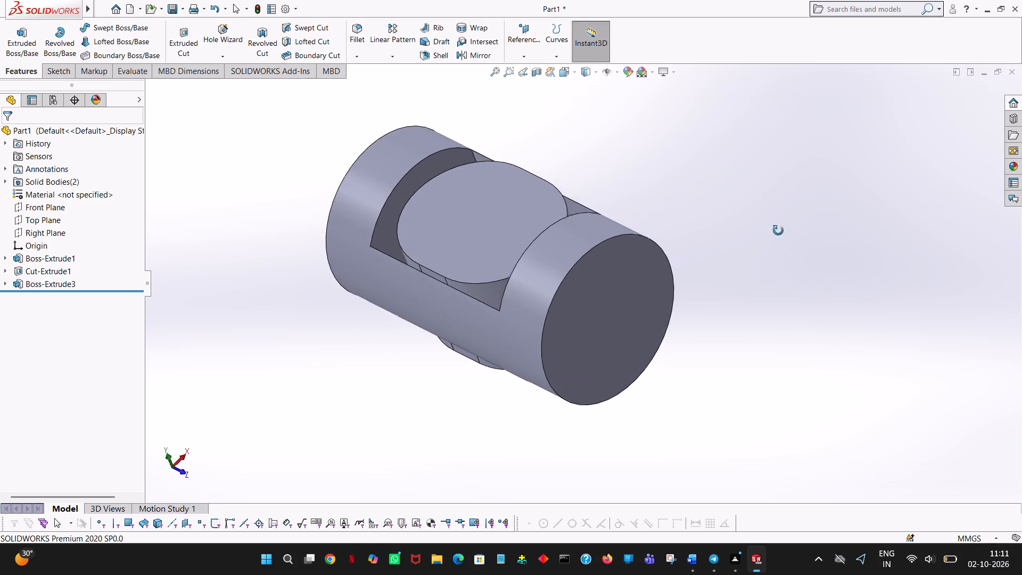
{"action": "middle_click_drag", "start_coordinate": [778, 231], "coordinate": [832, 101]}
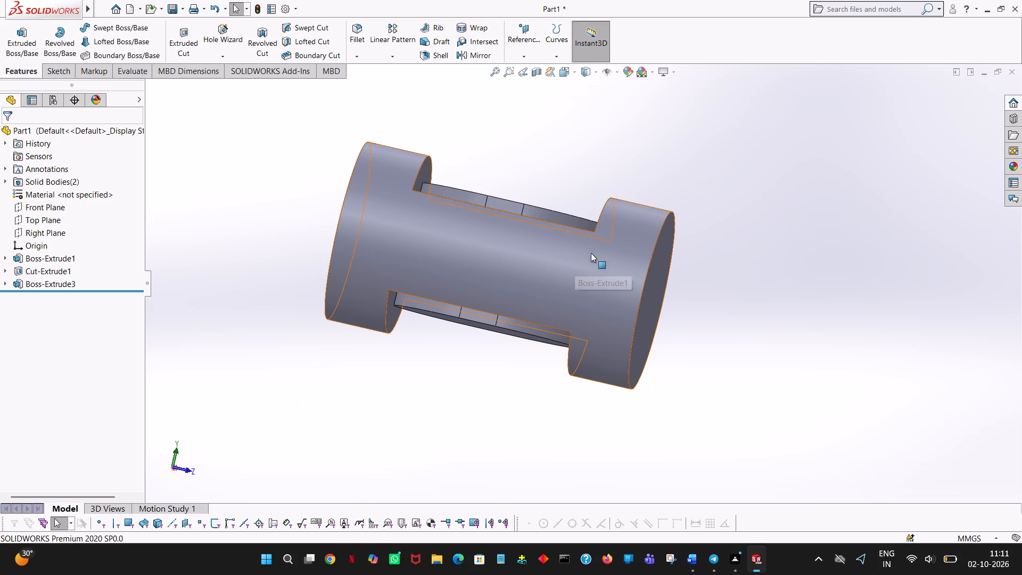
Inspect the separate obround body in the cylinder's slot and undo its extrusion.
{"action": "middle_click_drag", "start_coordinate": [723, 367], "coordinate": [714, 368]}
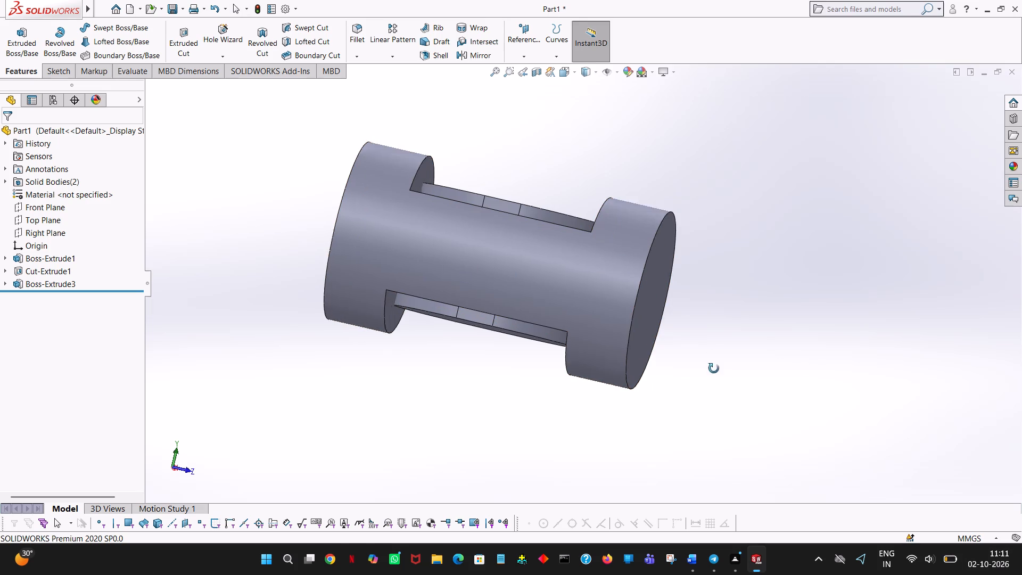
{"action": "middle_click_drag", "start_coordinate": [714, 368], "coordinate": [637, 527]}
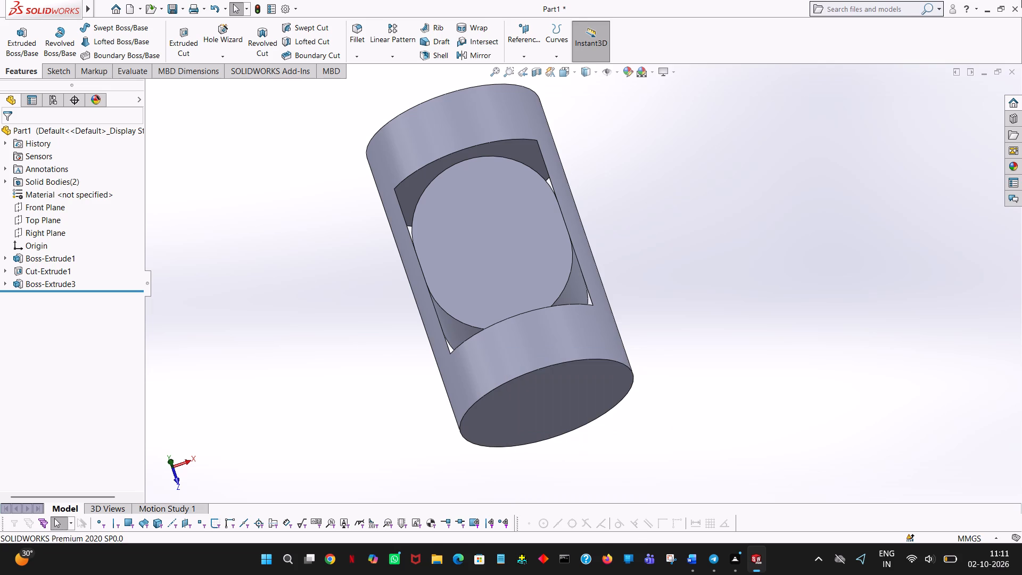
{"action": "left_click", "coordinate": [369, 150]}
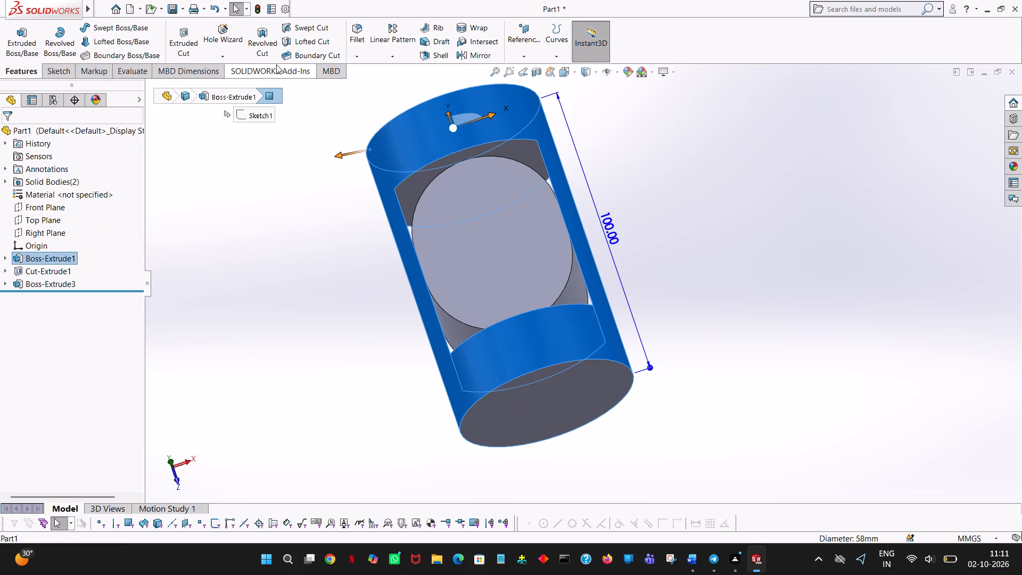
{"action": "left_click", "coordinate": [233, 125]}
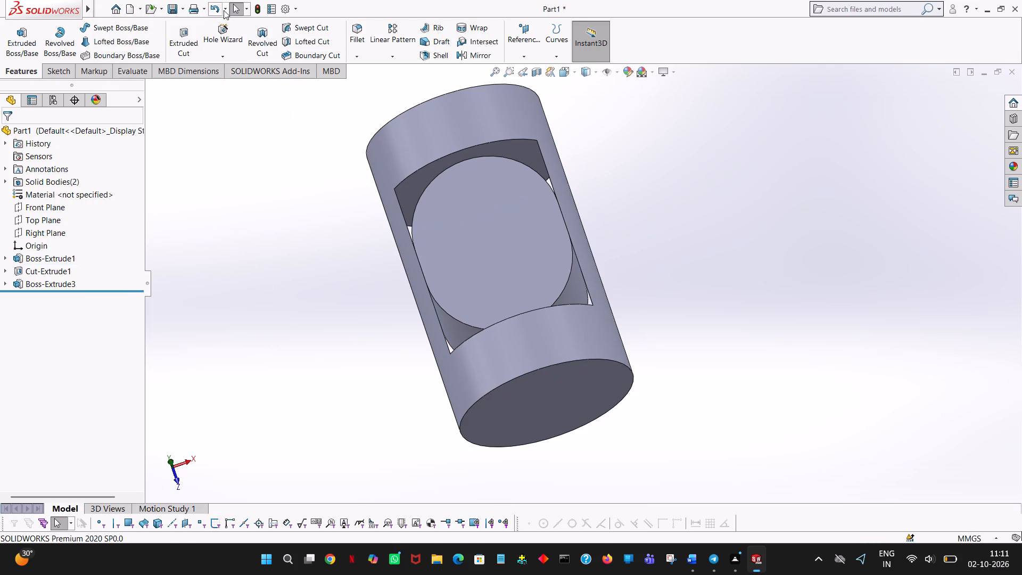
{"action": "left_click", "coordinate": [215, 5]}
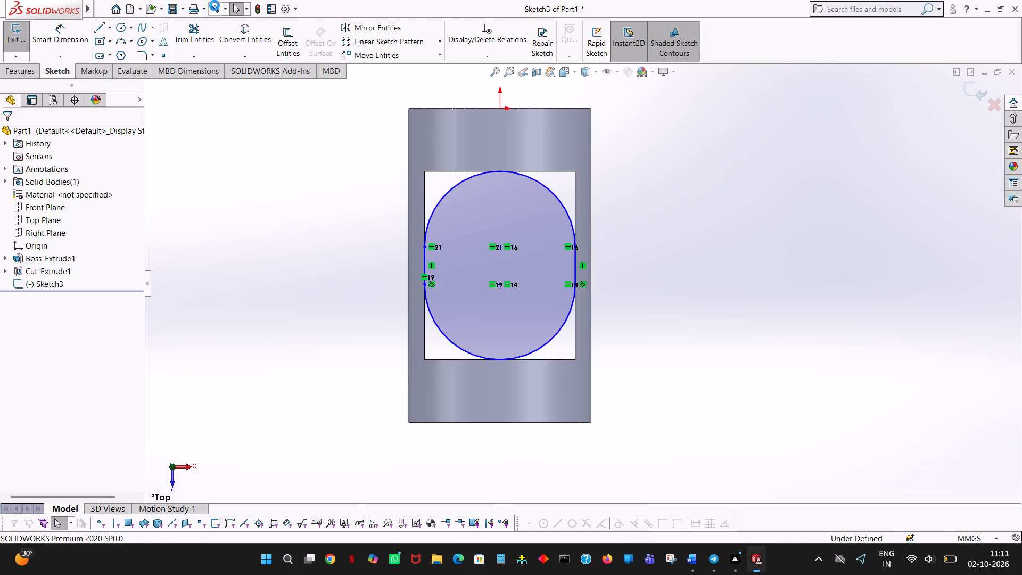
Undo the obround sketch's edits one after another, back to the first circle and its vertical centre line.
{"action": "left_click", "coordinate": [215, 5]}
{"action": "left_click", "coordinate": [215, 5]}
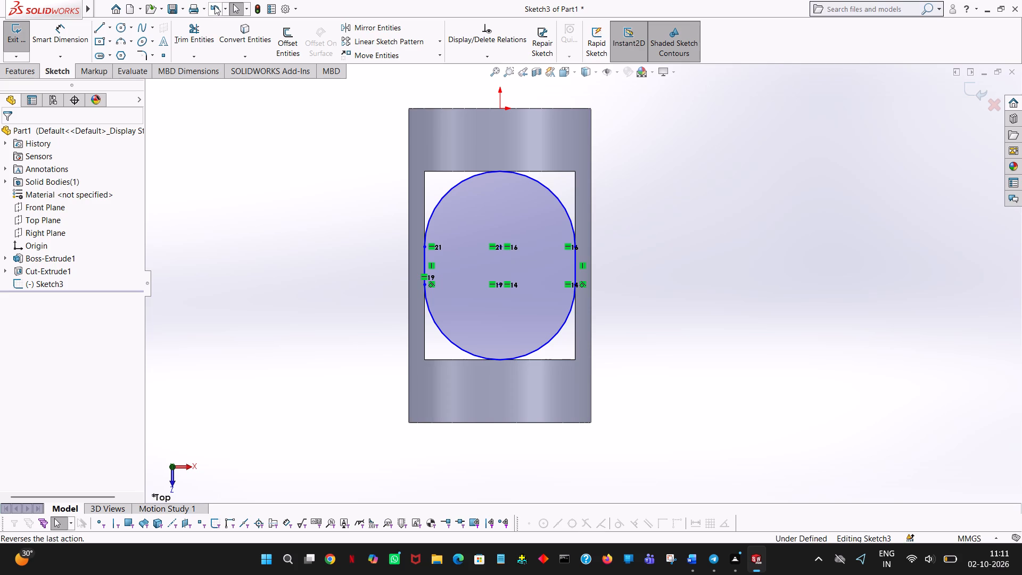
{"action": "triple_click", "coordinate": [215, 5]}
{"action": "left_click", "coordinate": [215, 5]}
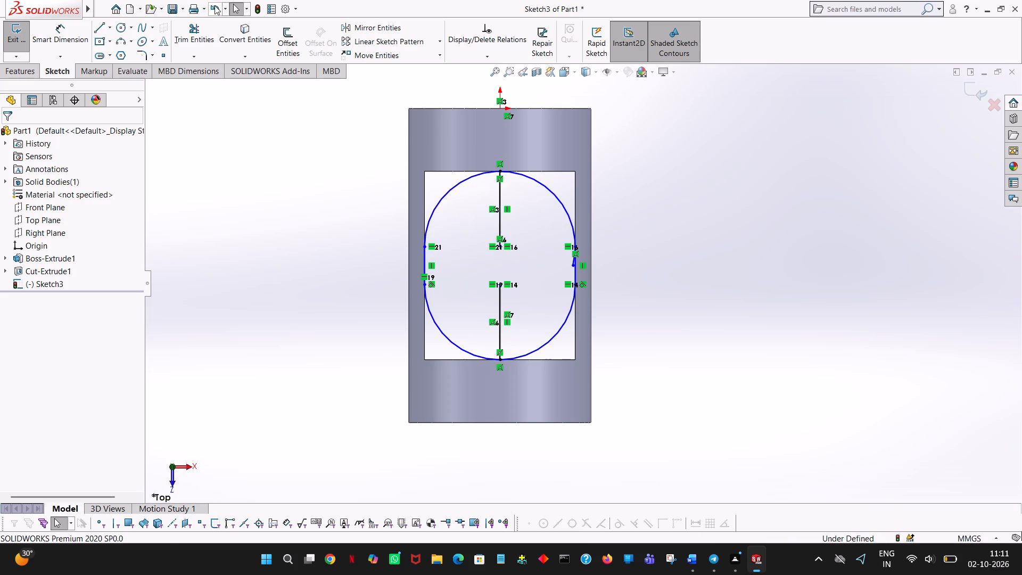
{"action": "left_click", "coordinate": [215, 5]}
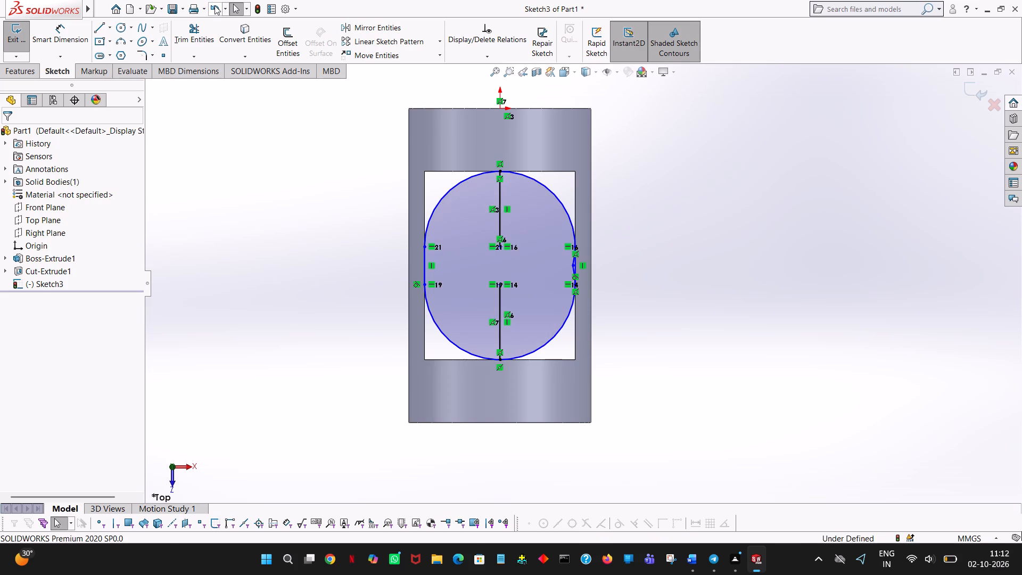
{"action": "left_click", "coordinate": [215, 5]}
{"action": "left_click", "coordinate": [215, 5]}
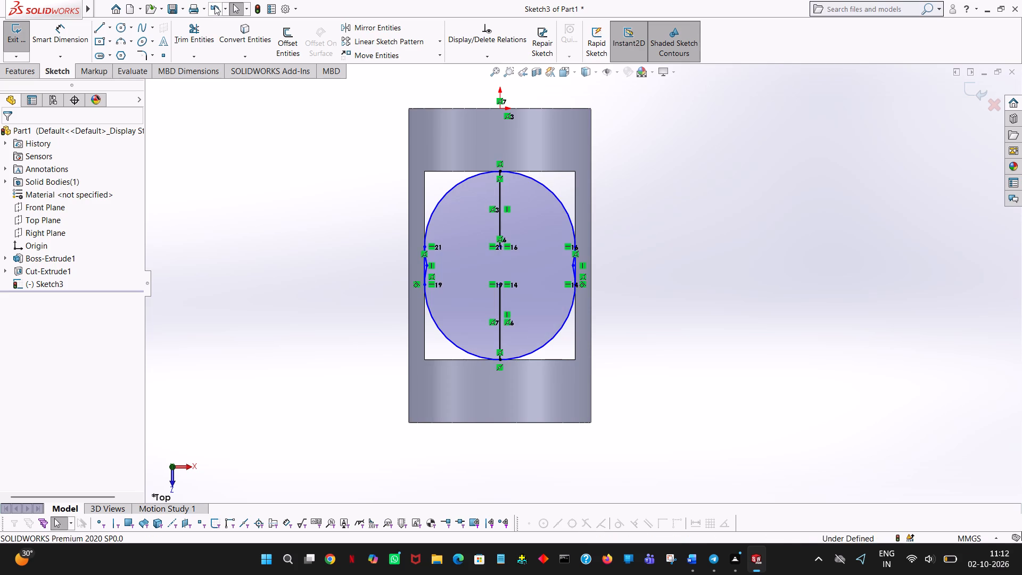
{"action": "left_click", "coordinate": [215, 5]}
{"action": "left_click", "coordinate": [215, 5]}
{"action": "left_click", "coordinate": [215, 5]}
{"action": "left_click", "coordinate": [215, 5]}
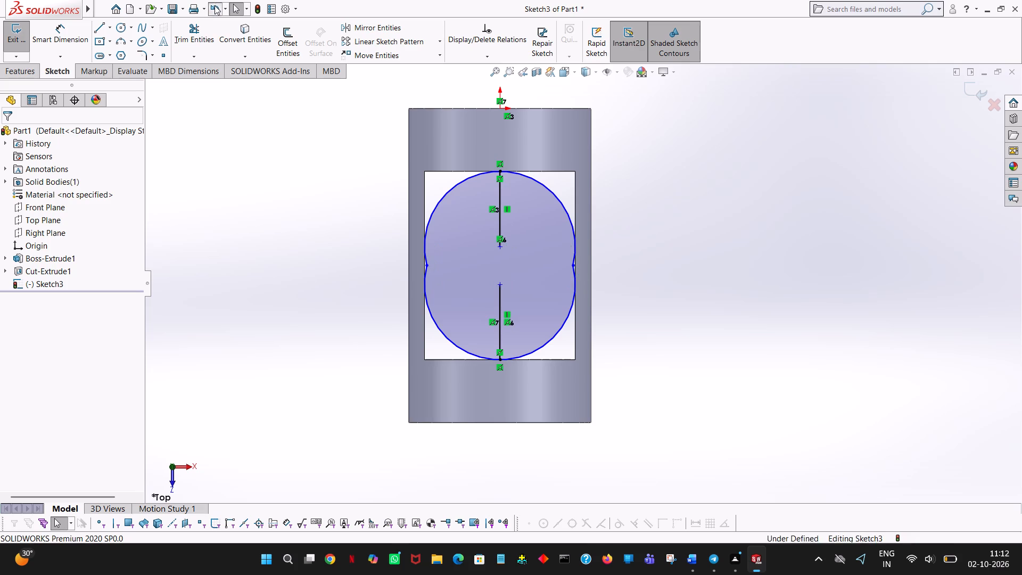
{"action": "left_click", "coordinate": [215, 5]}
{"action": "left_click", "coordinate": [215, 5]}
{"action": "left_click", "coordinate": [215, 5]}
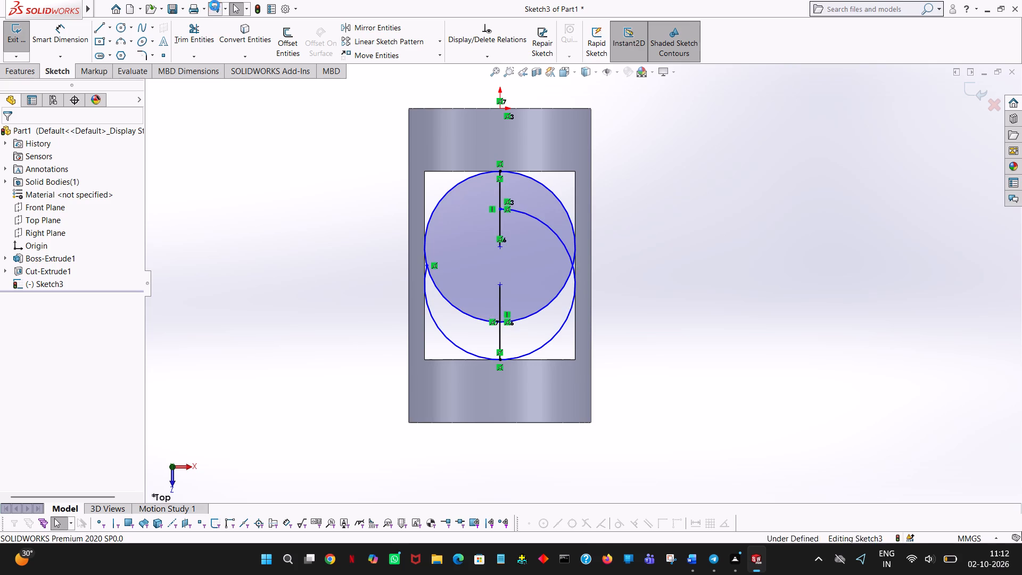
{"action": "left_click", "coordinate": [215, 5]}
{"action": "left_click", "coordinate": [215, 5]}
{"action": "left_click", "coordinate": [215, 5]}
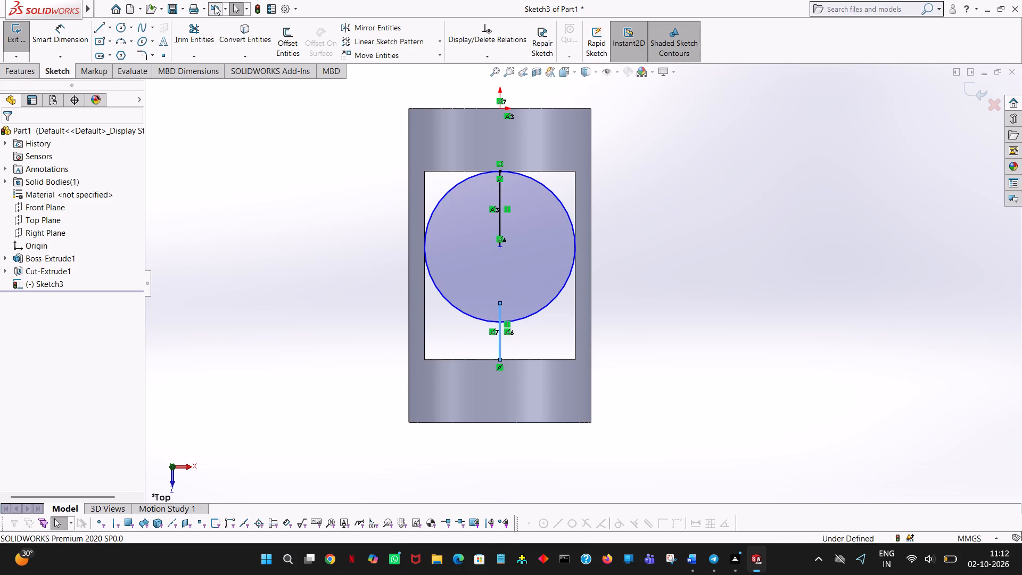
{"action": "left_click", "coordinate": [215, 5]}
{"action": "left_click", "coordinate": [215, 5]}
{"action": "left_click", "coordinate": [215, 5]}
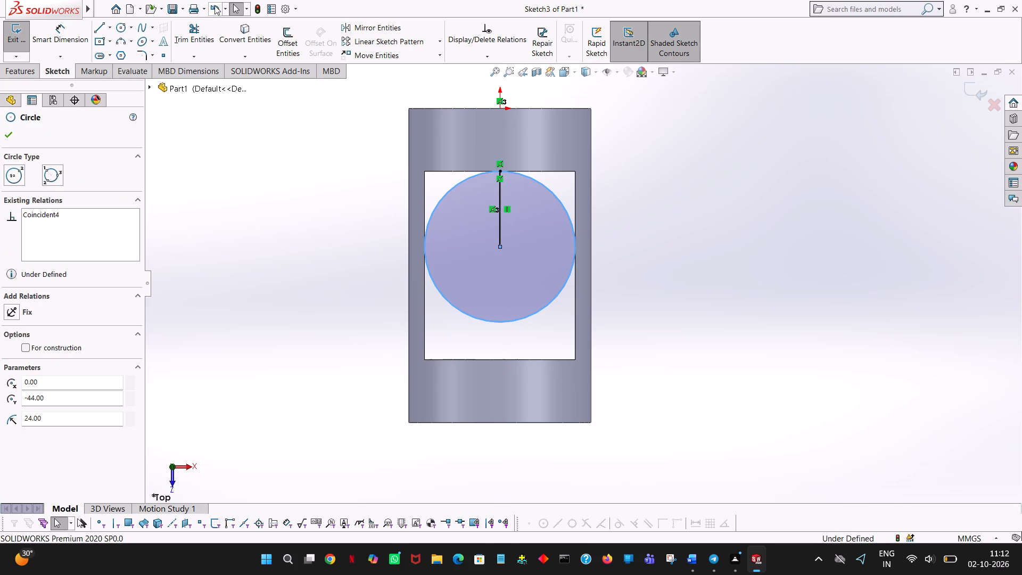
{"action": "left_click", "coordinate": [215, 5]}
{"action": "key", "text": "plus"}
{"action": "key", "text": "Return"}
Trim away the remaining vertical line and circle, and exit the emptied sketch.
{"action": "left_click", "coordinate": [195, 33]}
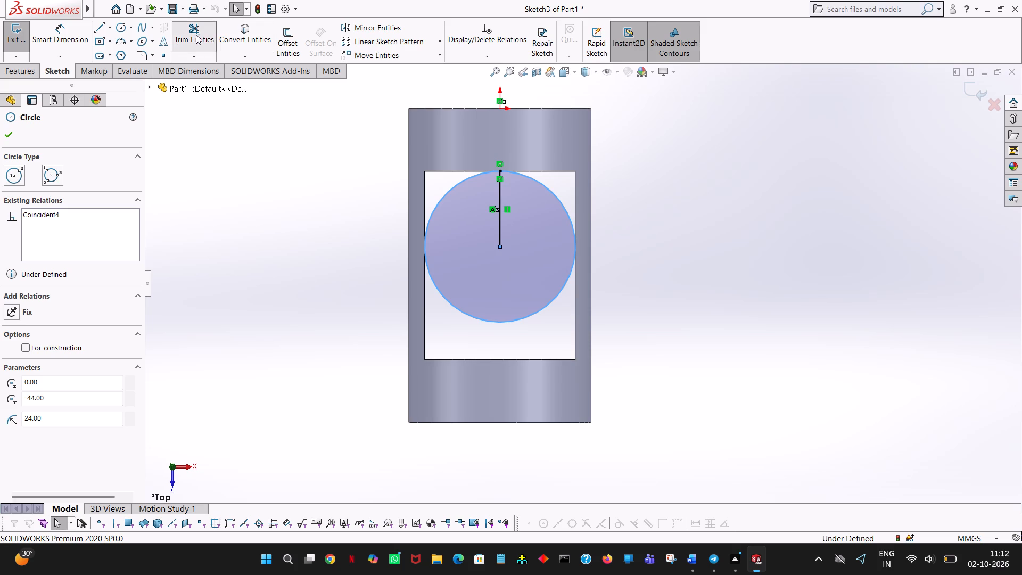
{"action": "left_click", "coordinate": [500, 225]}
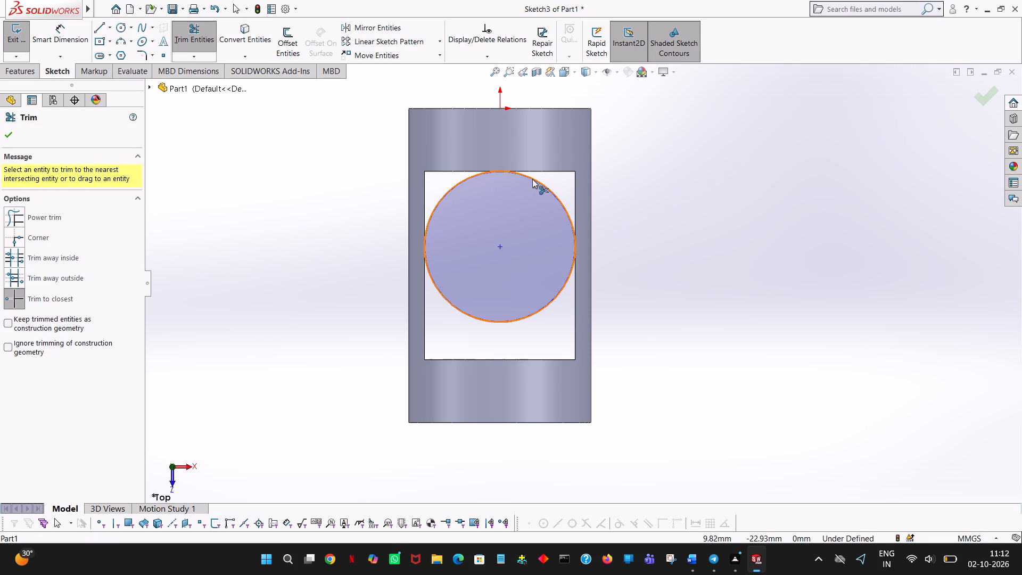
{"action": "left_click", "coordinate": [532, 178]}
{"action": "left_click", "coordinate": [15, 136]}
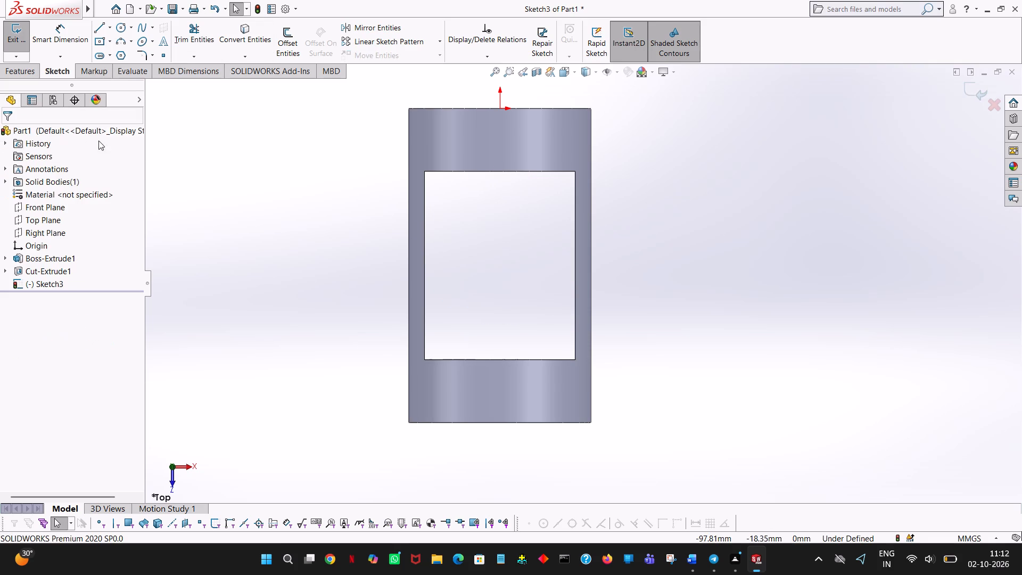
{"action": "left_click", "coordinate": [11, 34]}
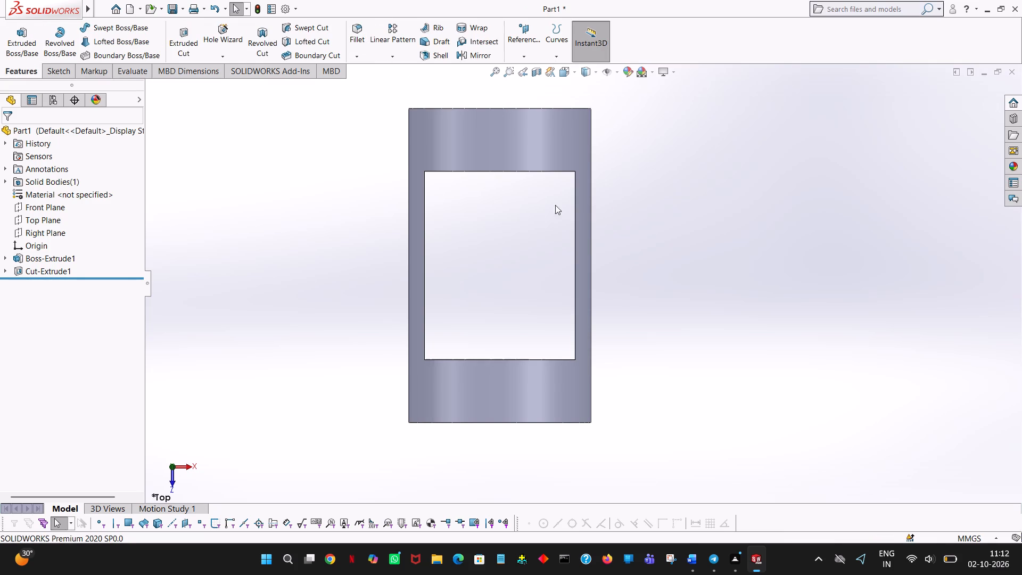
On the Right Plane, sketch a horizontal line about 64 mm long on the cylinder's axis, spanning the slot.
{"action": "middle_click_drag", "start_coordinate": [638, 249], "coordinate": [629, 62]}
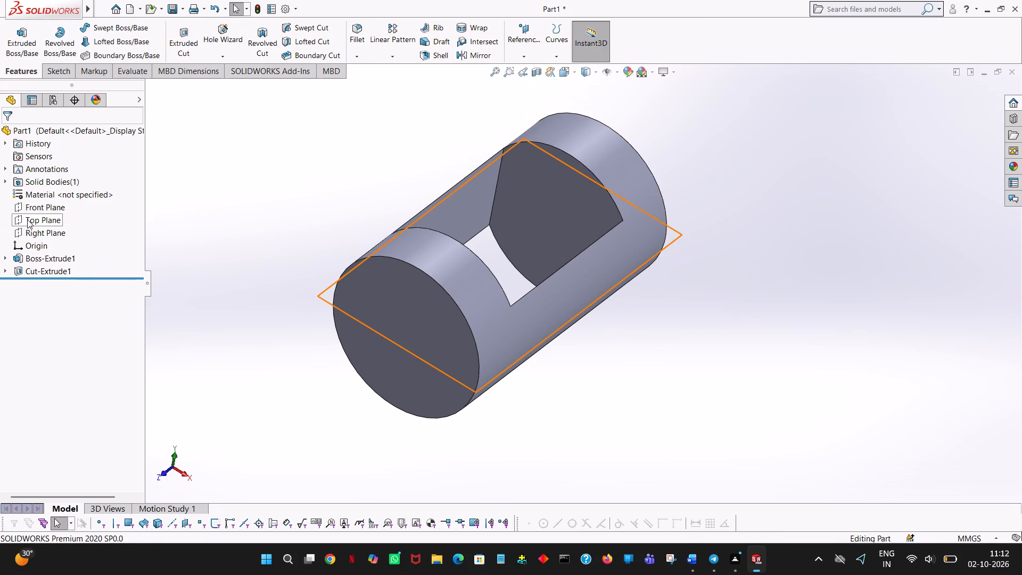
{"action": "left_click", "coordinate": [23, 228]}
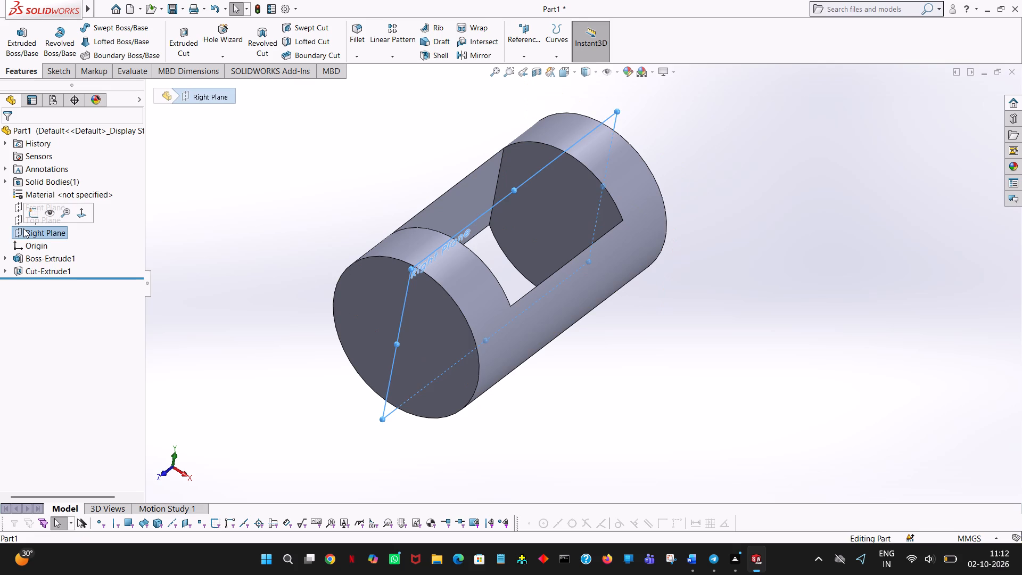
{"action": "right_click", "coordinate": [23, 228]}
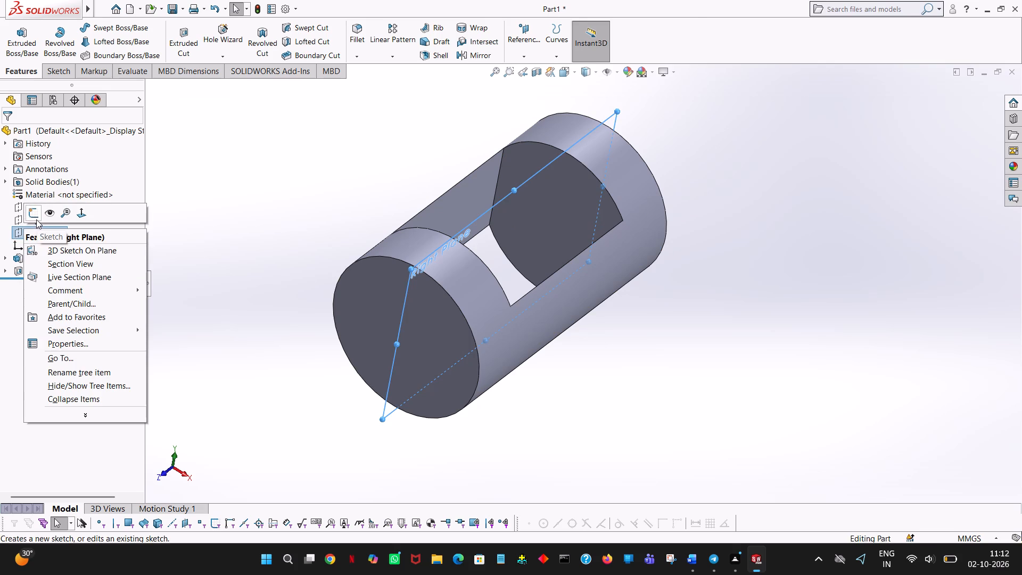
{"action": "left_click", "coordinate": [36, 219]}
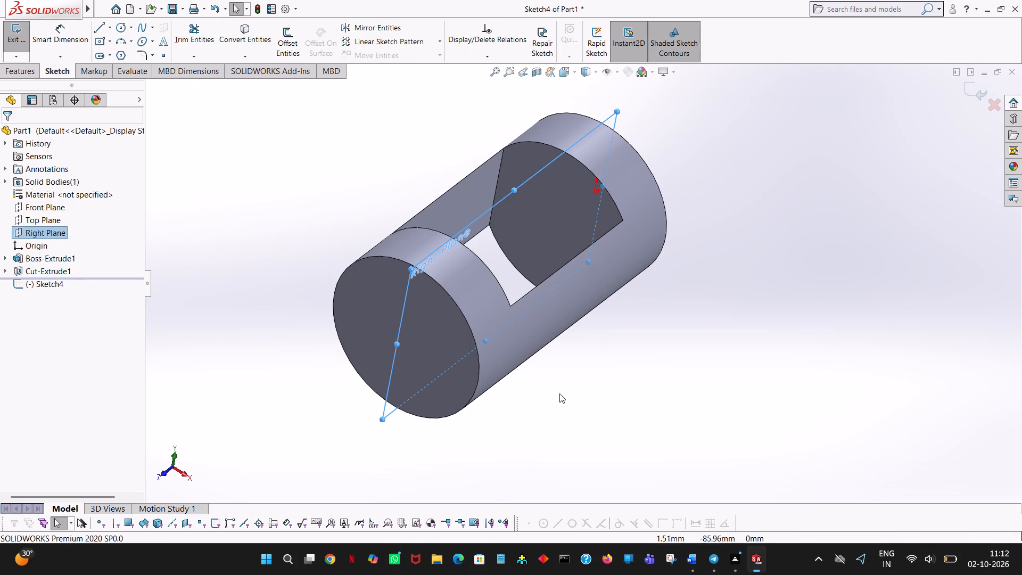
{"action": "key", "text": "n"}
{"action": "key", "text": "space"}
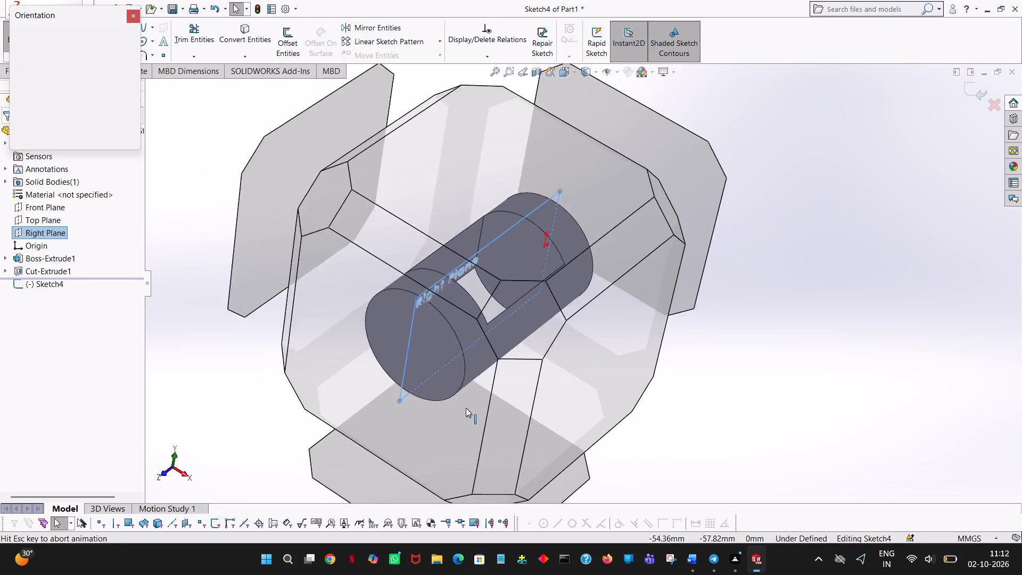
{"action": "left_click", "coordinate": [135, 82]}
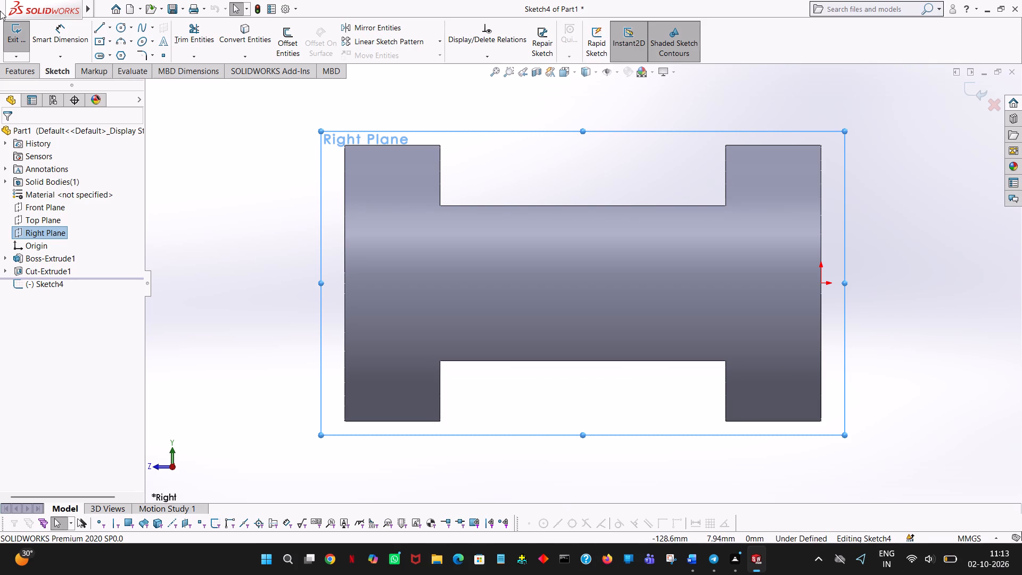
{"action": "left_click", "coordinate": [99, 26]}
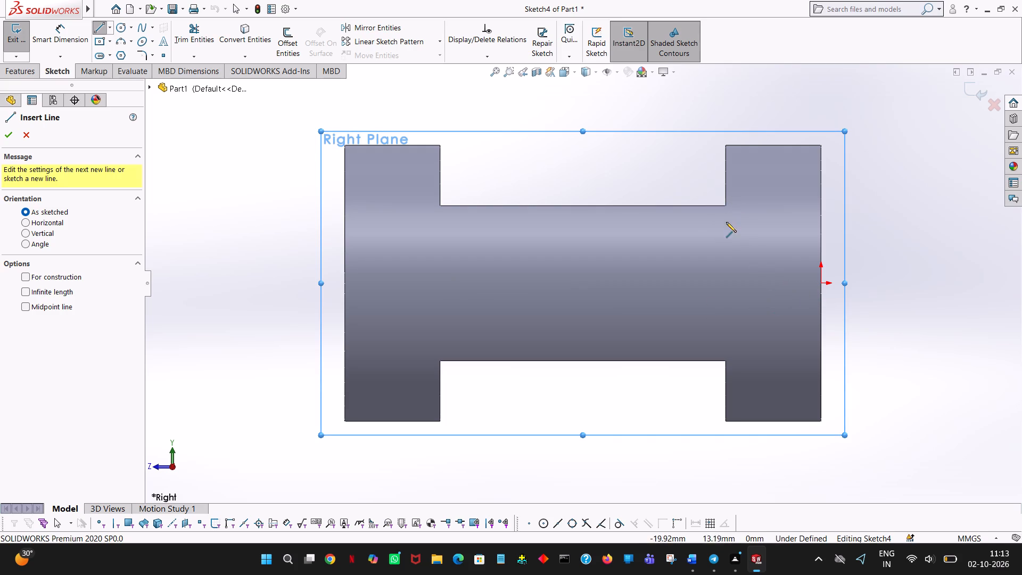
{"action": "left_click", "coordinate": [730, 284]}
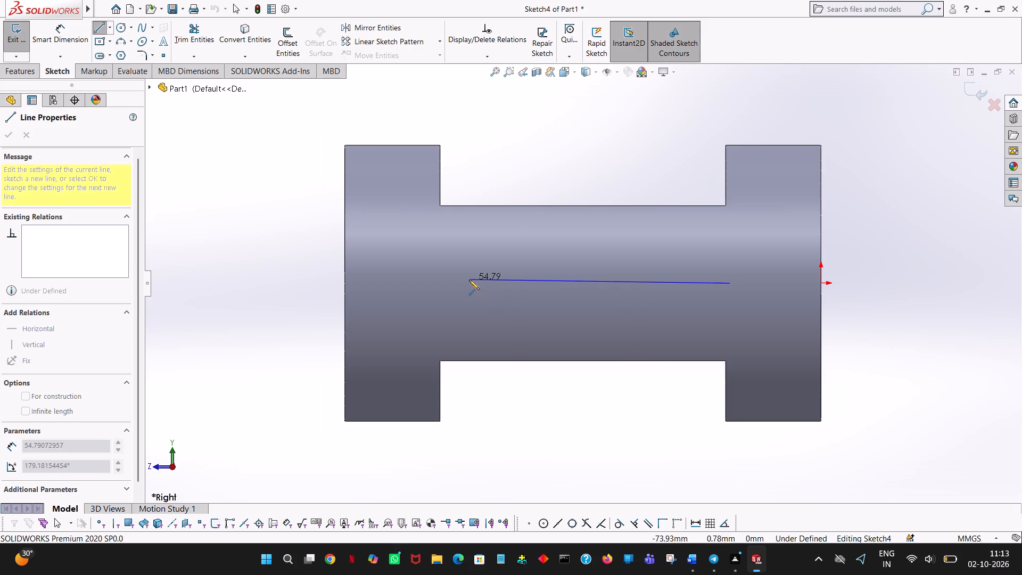
{"action": "left_click", "coordinate": [425, 281]}
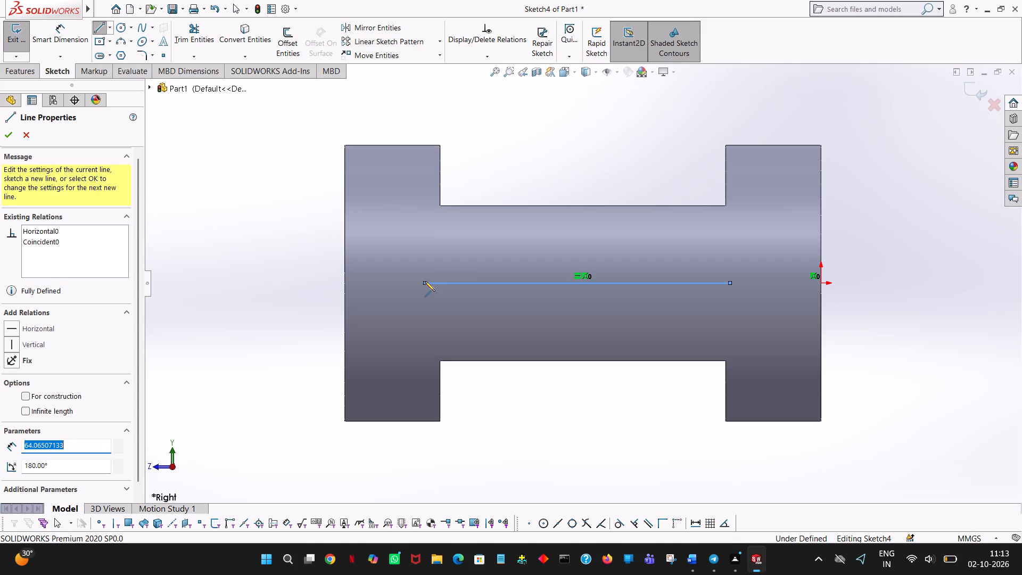
{"action": "right_click", "coordinate": [425, 281]}
{"action": "left_click", "coordinate": [458, 292]}
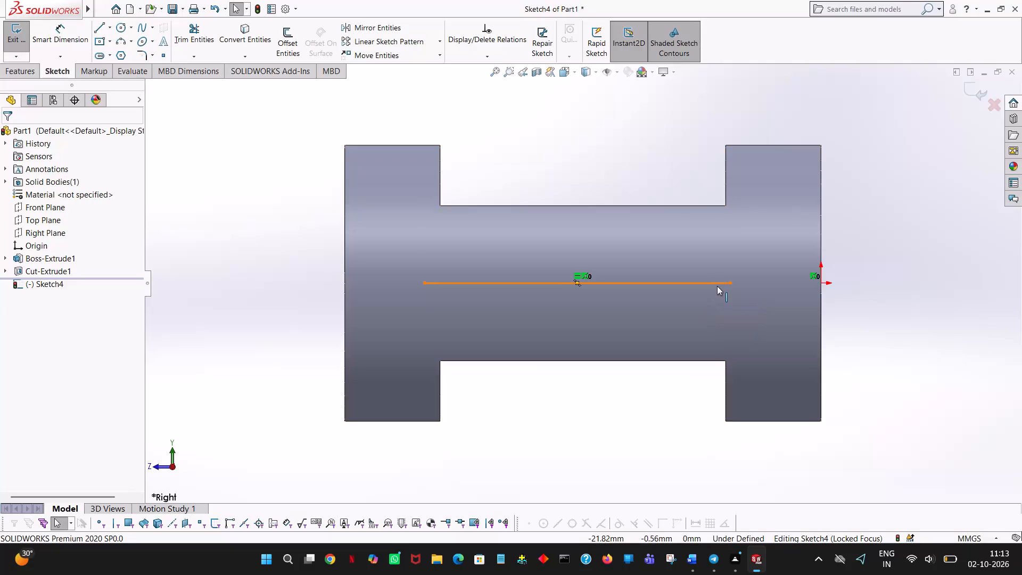
Close a rectangle above the axis line with two vertical sides about 22 mm long and a horizontal upper edge.
{"action": "left_click", "coordinate": [100, 29]}
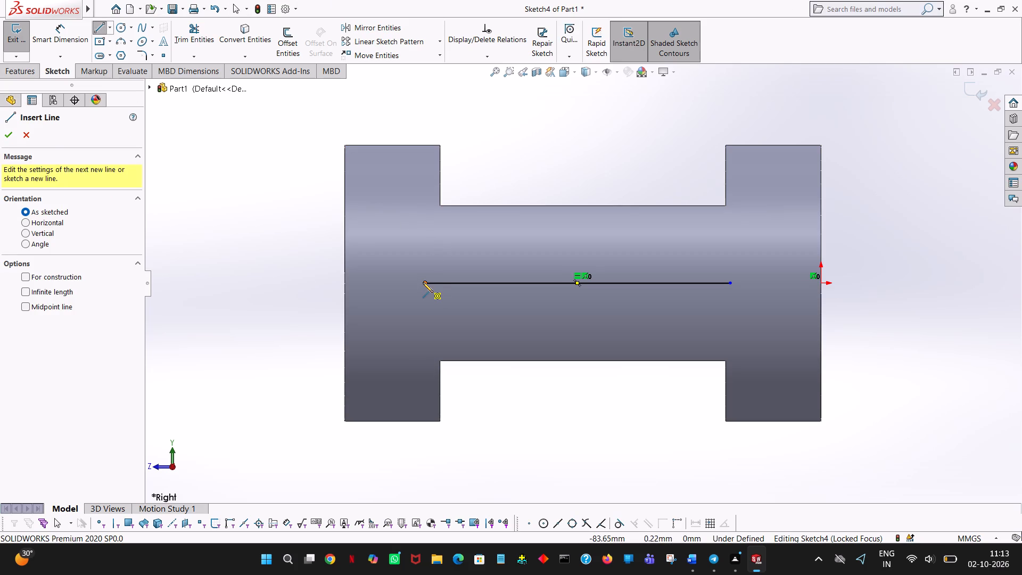
{"action": "left_click", "coordinate": [423, 282]}
{"action": "left_click", "coordinate": [424, 176]}
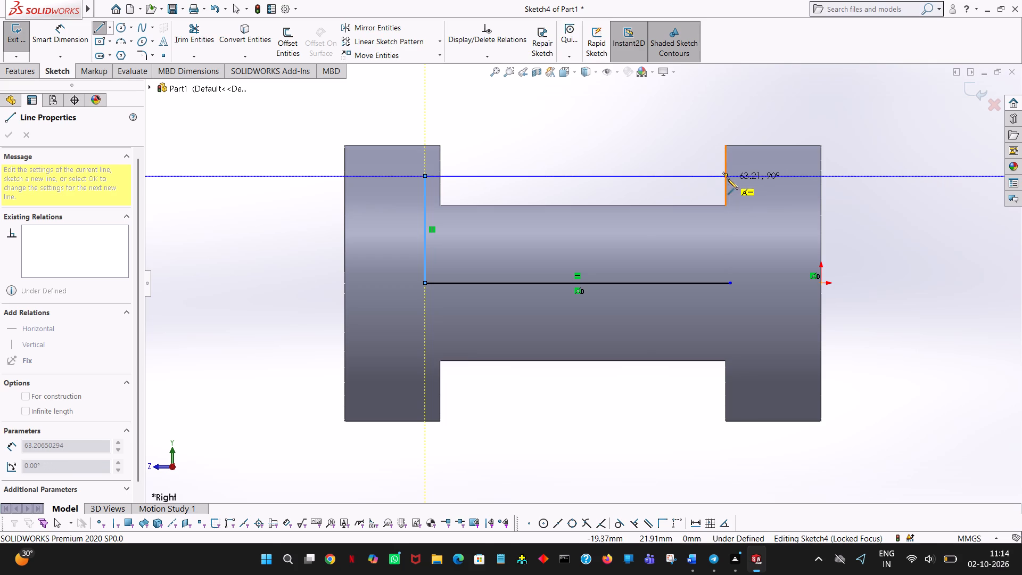
{"action": "left_click", "coordinate": [731, 176]}
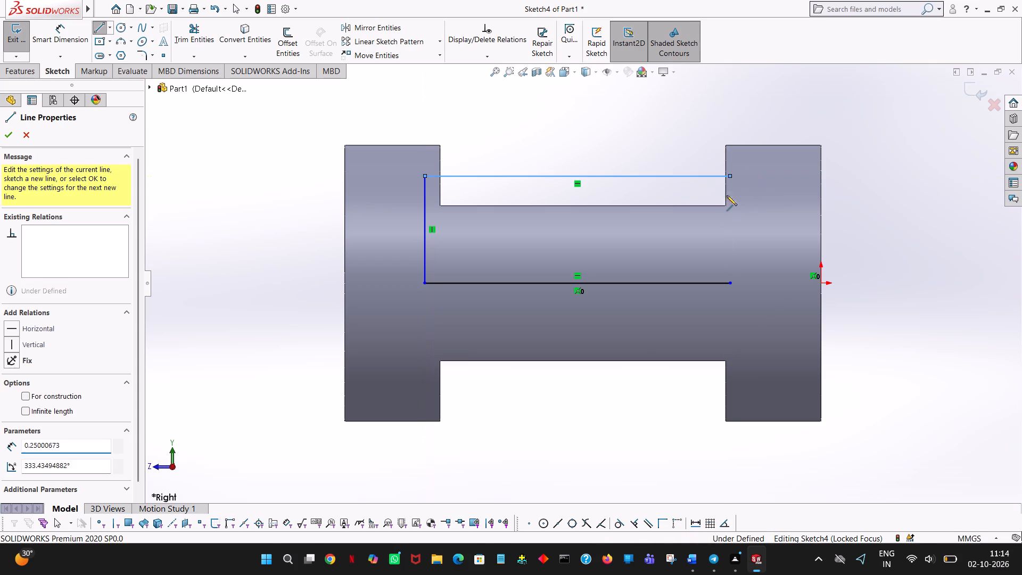
{"action": "left_click", "coordinate": [732, 282]}
{"action": "right_click", "coordinate": [730, 282]}
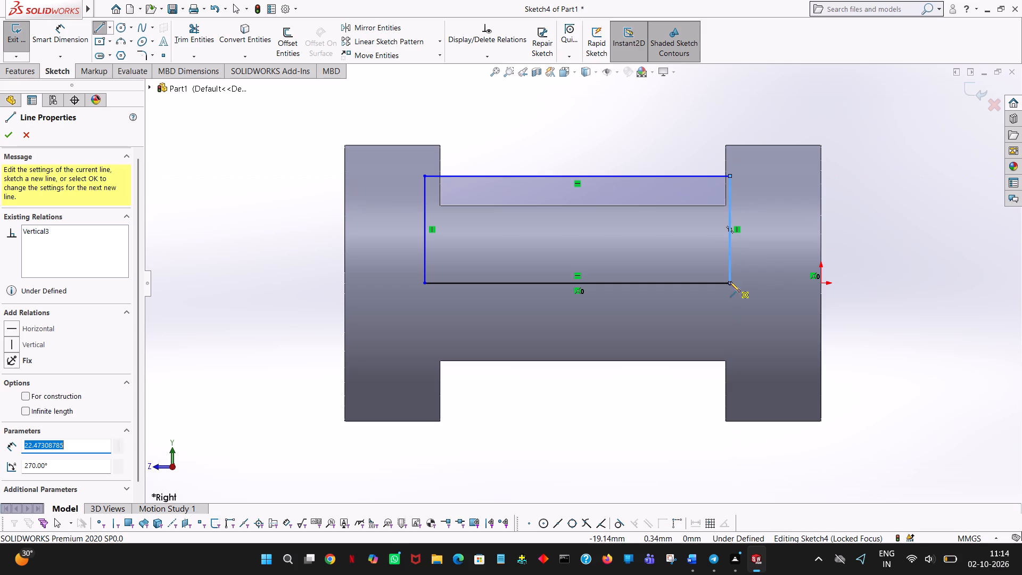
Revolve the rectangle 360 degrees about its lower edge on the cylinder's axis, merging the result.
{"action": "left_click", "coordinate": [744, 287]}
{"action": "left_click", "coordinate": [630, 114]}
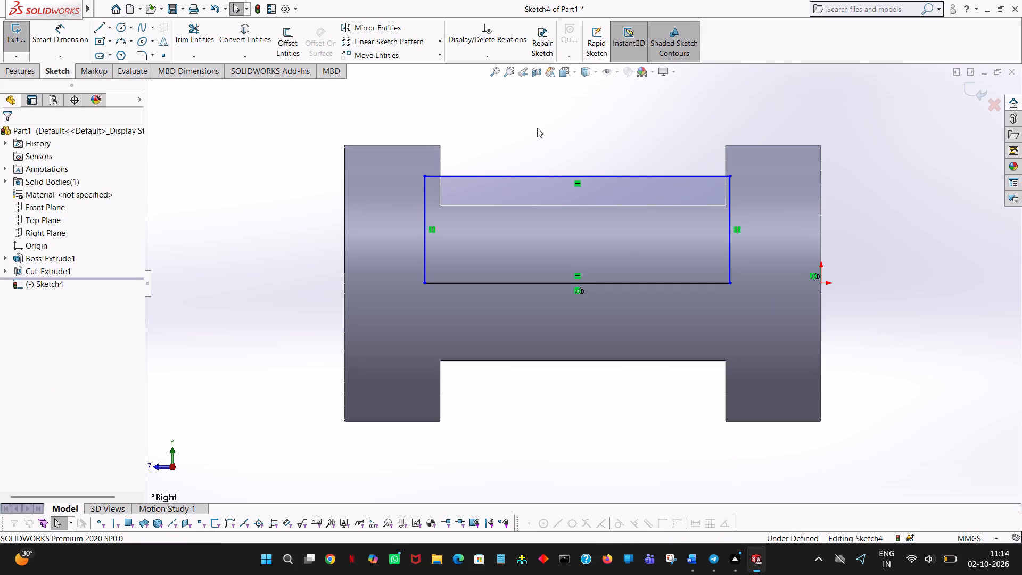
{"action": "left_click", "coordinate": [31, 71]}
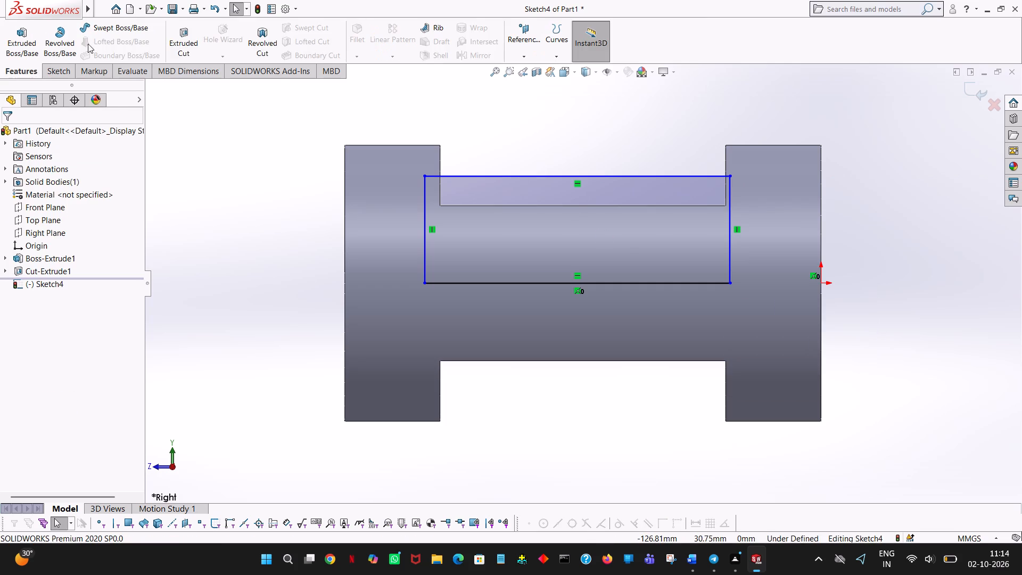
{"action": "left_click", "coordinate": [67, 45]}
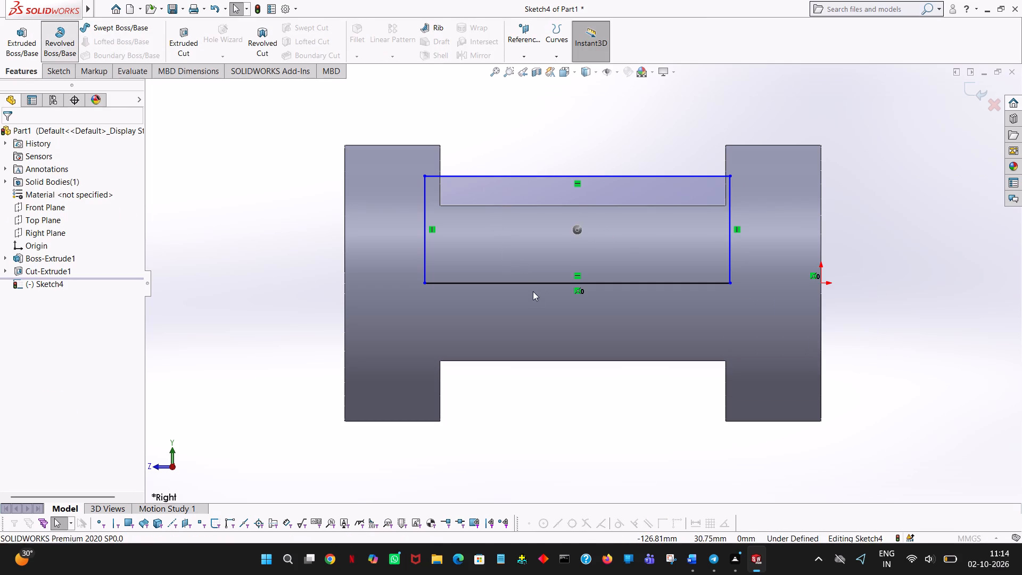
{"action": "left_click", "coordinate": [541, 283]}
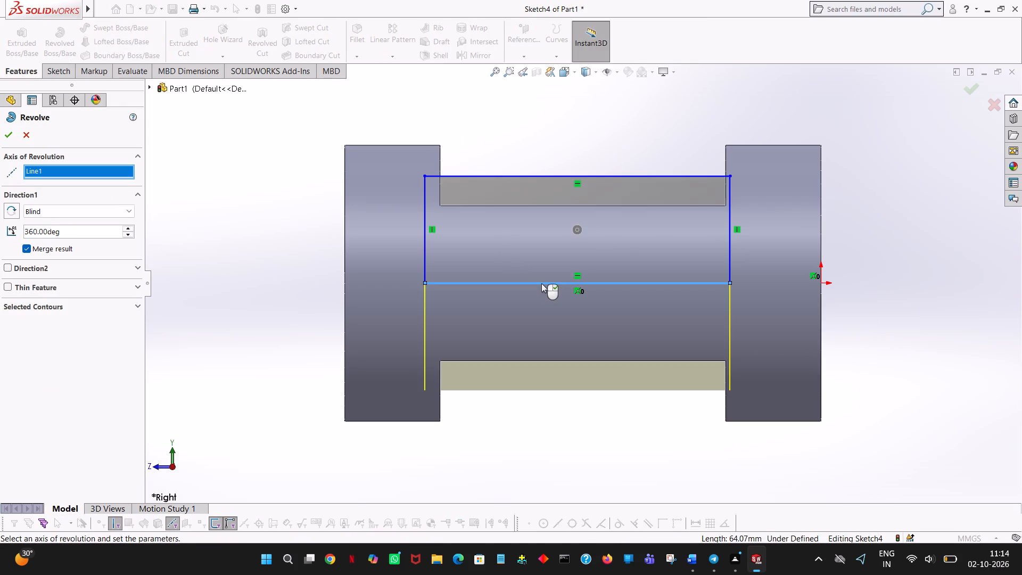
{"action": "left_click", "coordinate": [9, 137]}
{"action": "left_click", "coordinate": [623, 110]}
Examine the revolved central body and its fit within both slots from several angles.
{"action": "middle_click_drag", "start_coordinate": [642, 137], "coordinate": [563, 162]}
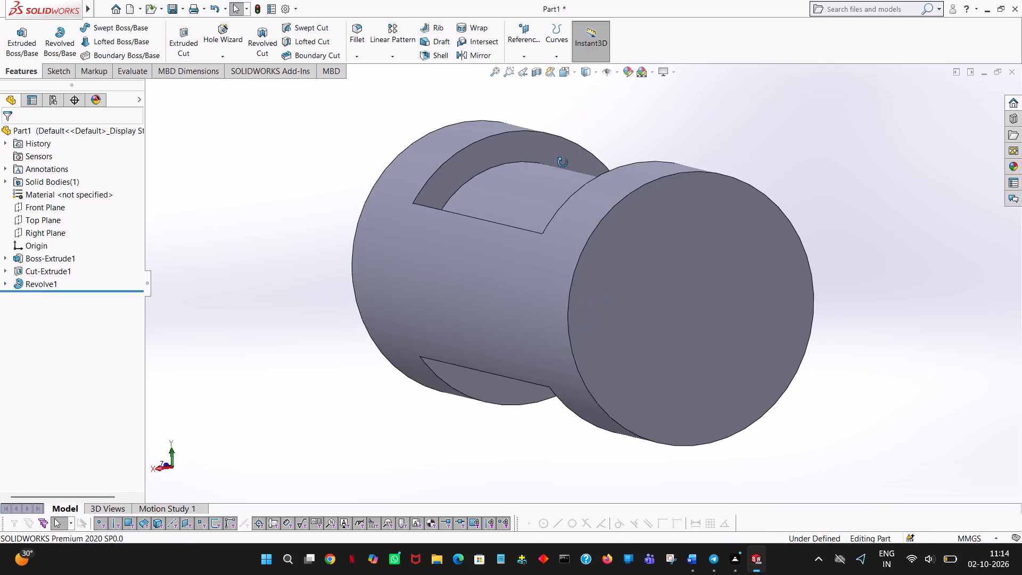
{"action": "middle_click_drag", "start_coordinate": [563, 162], "coordinate": [497, 240]}
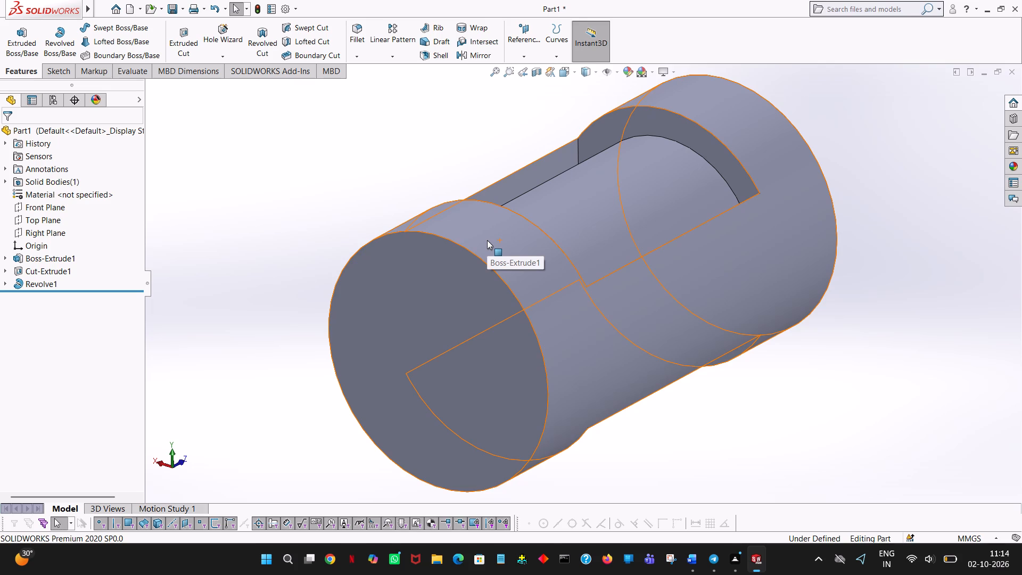
{"action": "middle_click_drag", "start_coordinate": [925, 323], "coordinate": [939, 433]}
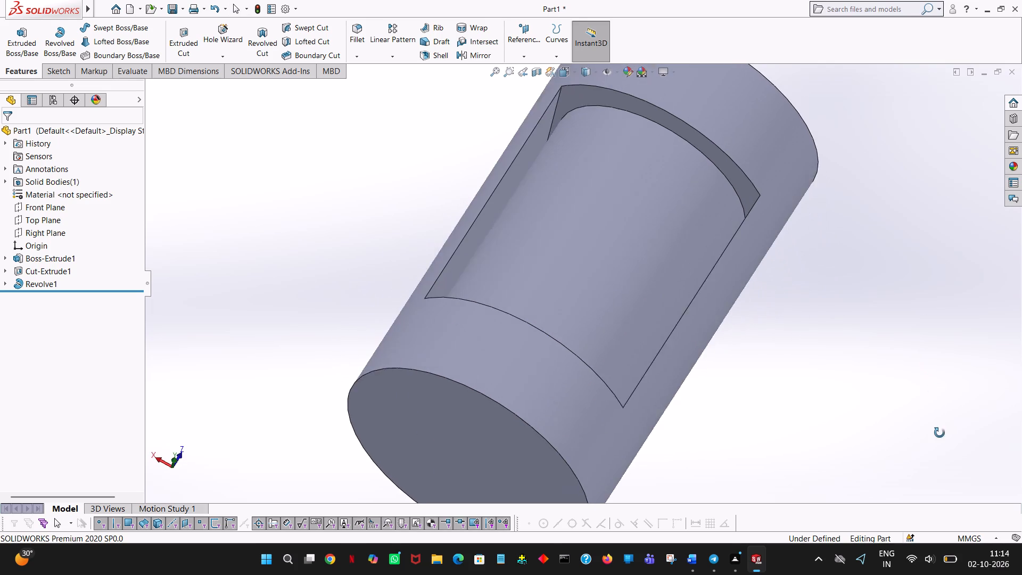
{"action": "middle_click_drag", "start_coordinate": [939, 433], "coordinate": [941, 466]}
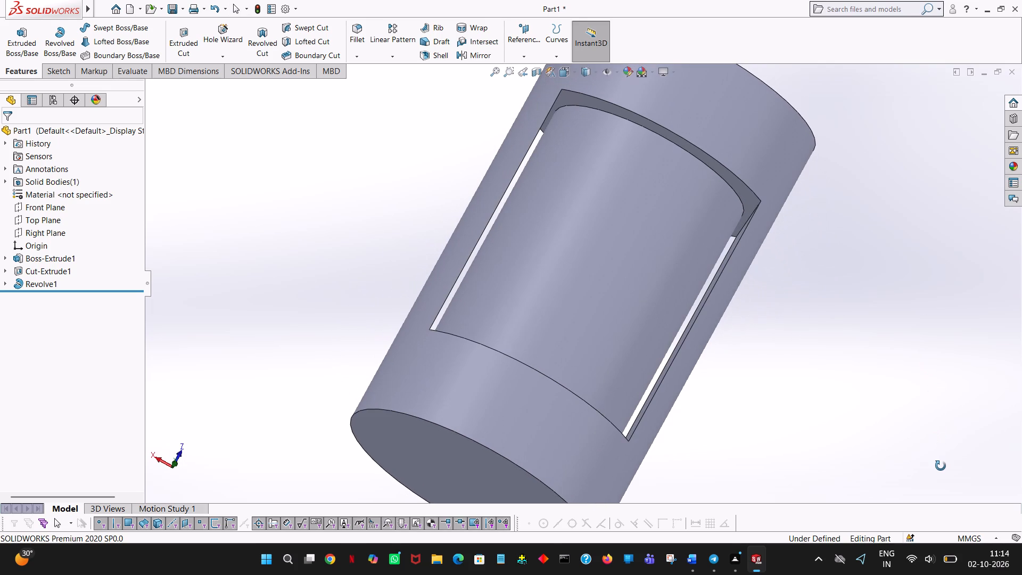
{"action": "middle_click_drag", "start_coordinate": [941, 466], "coordinate": [922, 459]}
{"action": "middle_click_drag", "start_coordinate": [883, 442], "coordinate": [924, 428]}
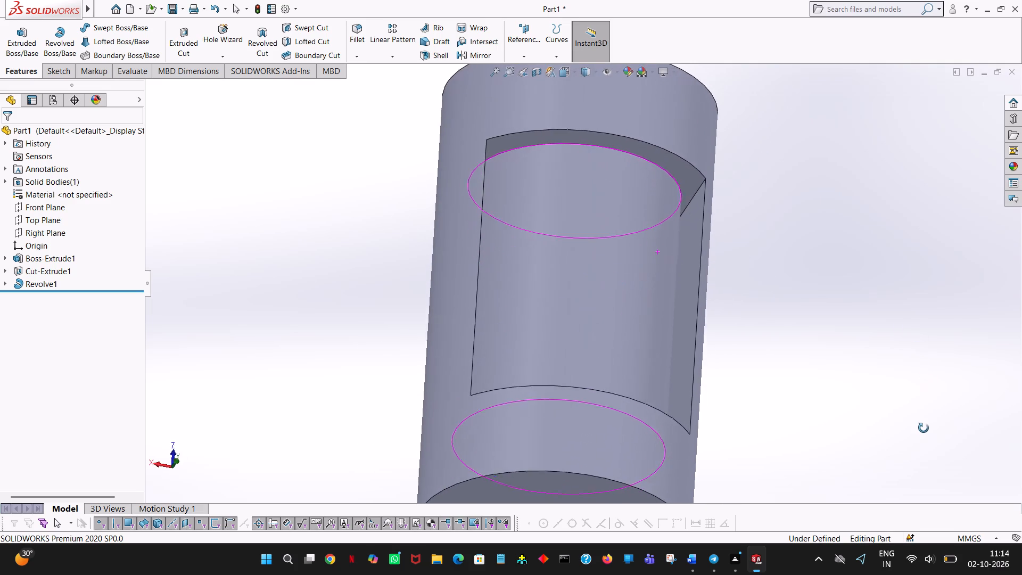
{"action": "middle_click_drag", "start_coordinate": [924, 428], "coordinate": [913, 450]}
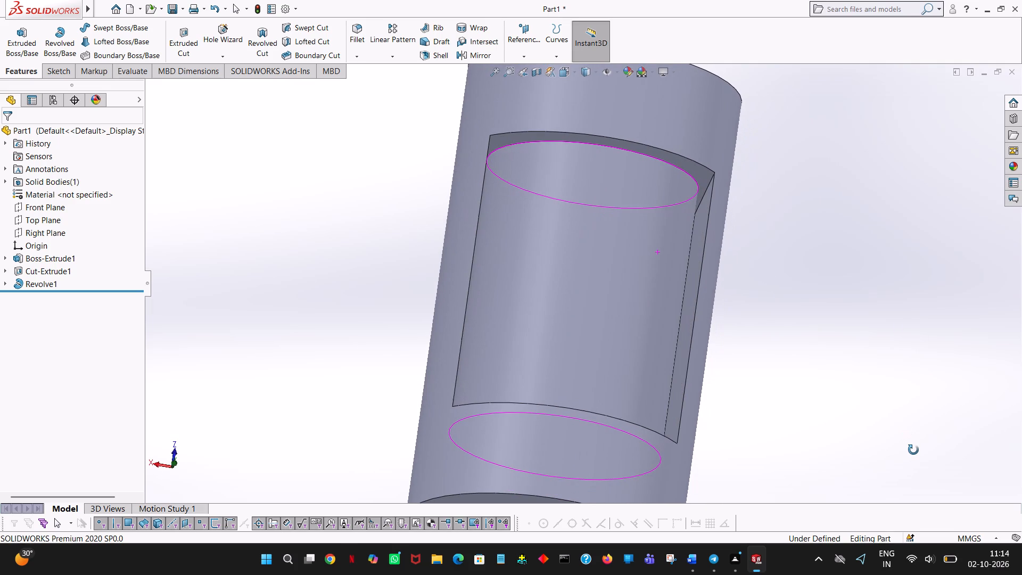
{"action": "middle_click_drag", "start_coordinate": [913, 450], "coordinate": [905, 446]}
{"action": "middle_click_drag", "start_coordinate": [885, 438], "coordinate": [903, 382]}
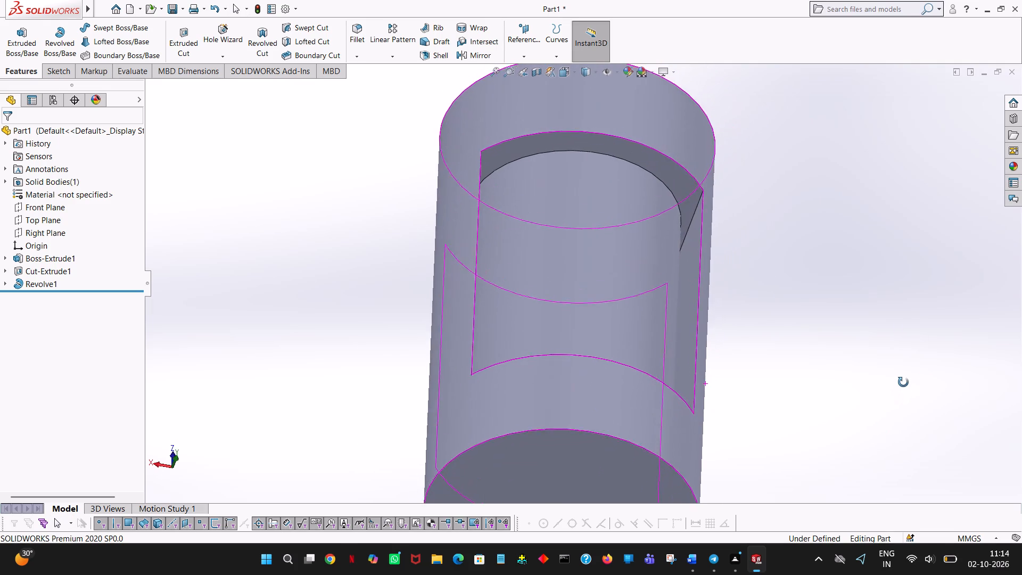
{"action": "middle_click_drag", "start_coordinate": [903, 382], "coordinate": [897, 445]}
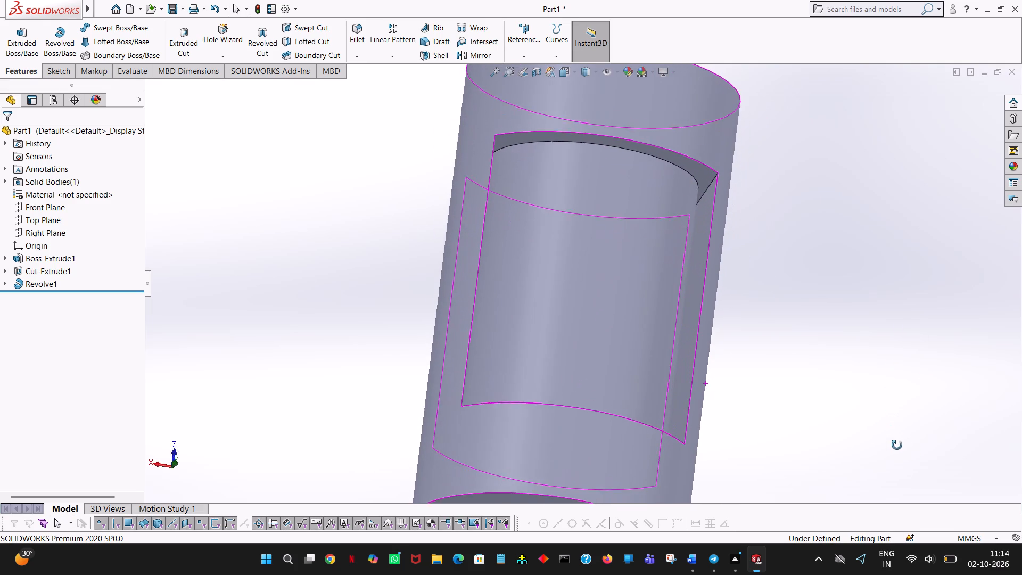
{"action": "middle_click_drag", "start_coordinate": [897, 445], "coordinate": [739, 400]}
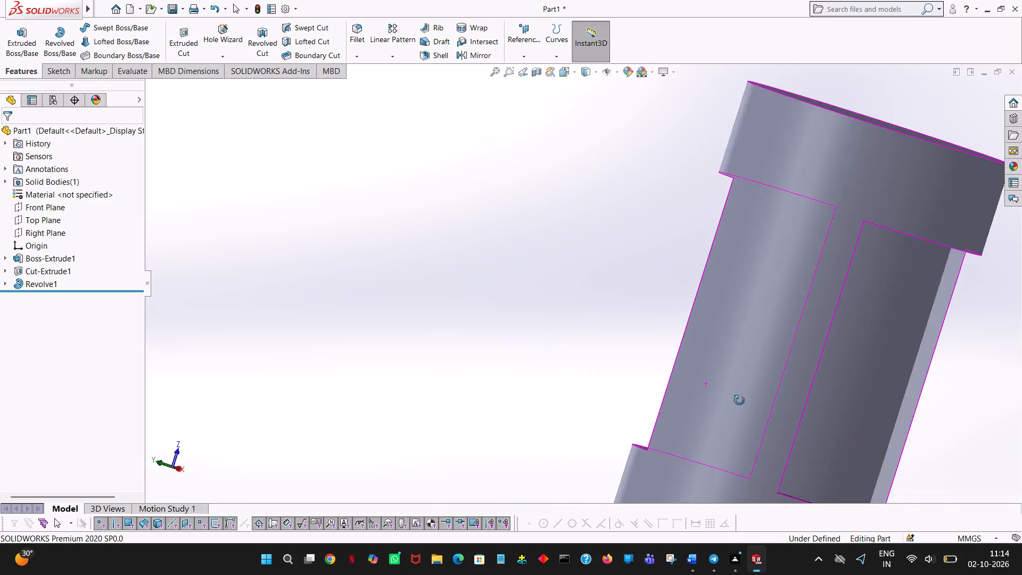
{"action": "middle_click_drag", "start_coordinate": [739, 400], "coordinate": [685, 345]}
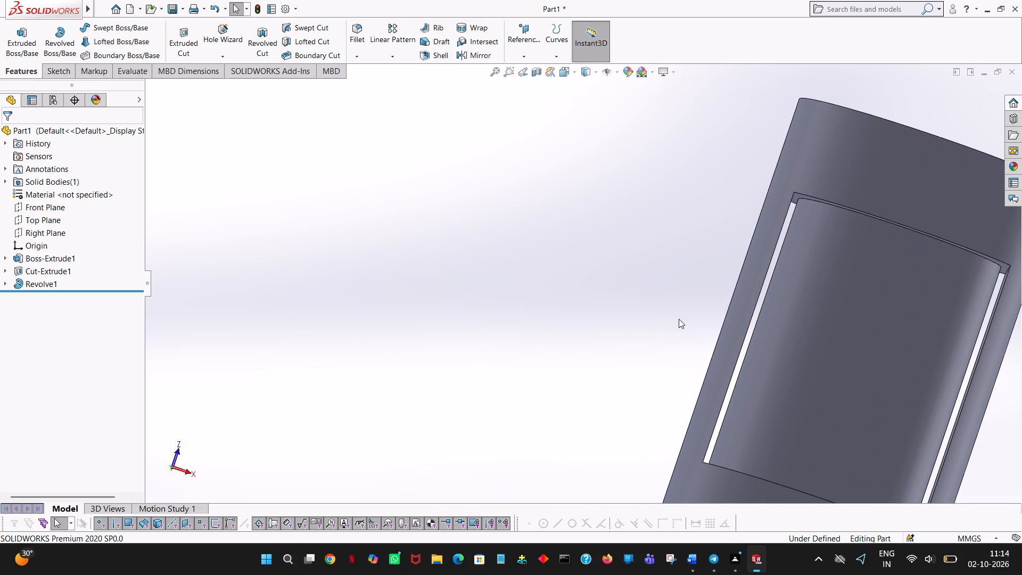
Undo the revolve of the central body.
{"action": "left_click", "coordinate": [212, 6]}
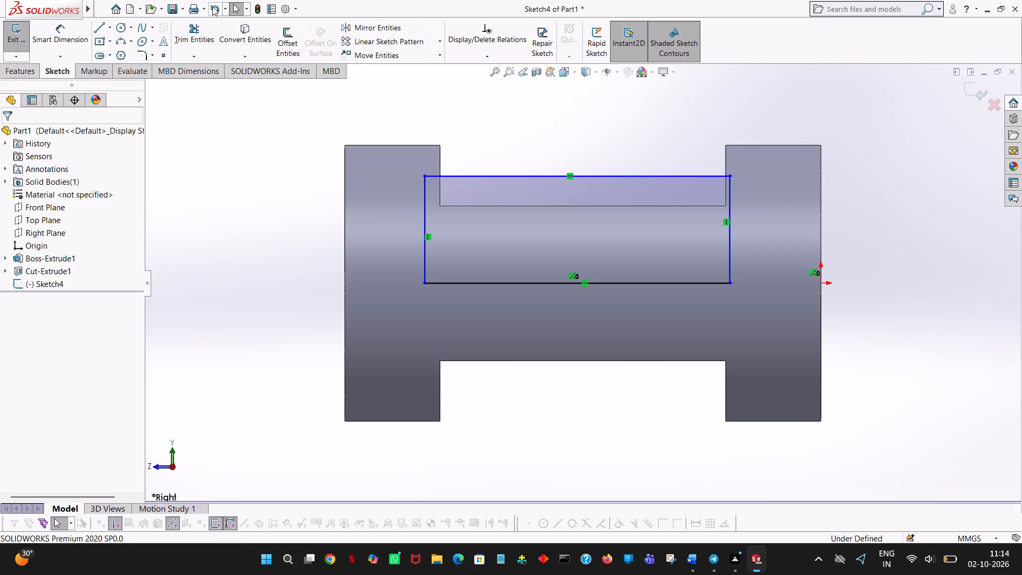
Trim away the rectangle's upper edge and its vertical side farther from the origin.
{"action": "left_click", "coordinate": [197, 28]}
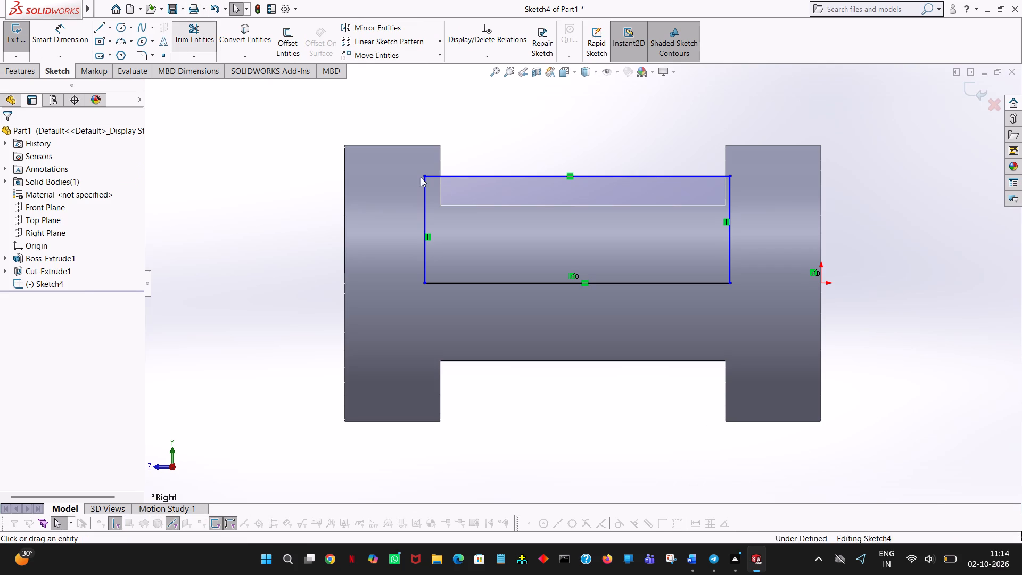
{"action": "left_click", "coordinate": [547, 176]}
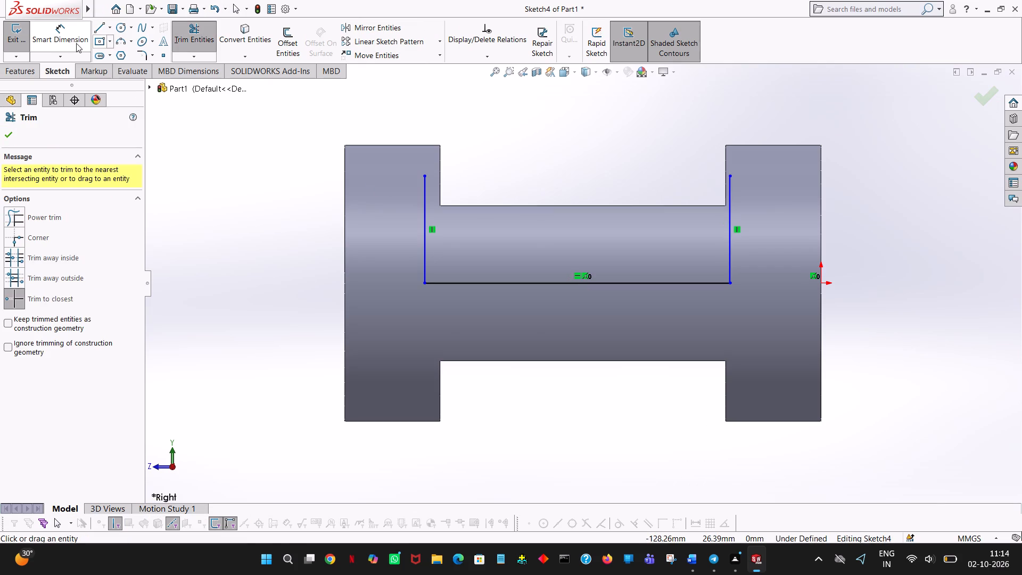
{"action": "left_click", "coordinate": [423, 229]}
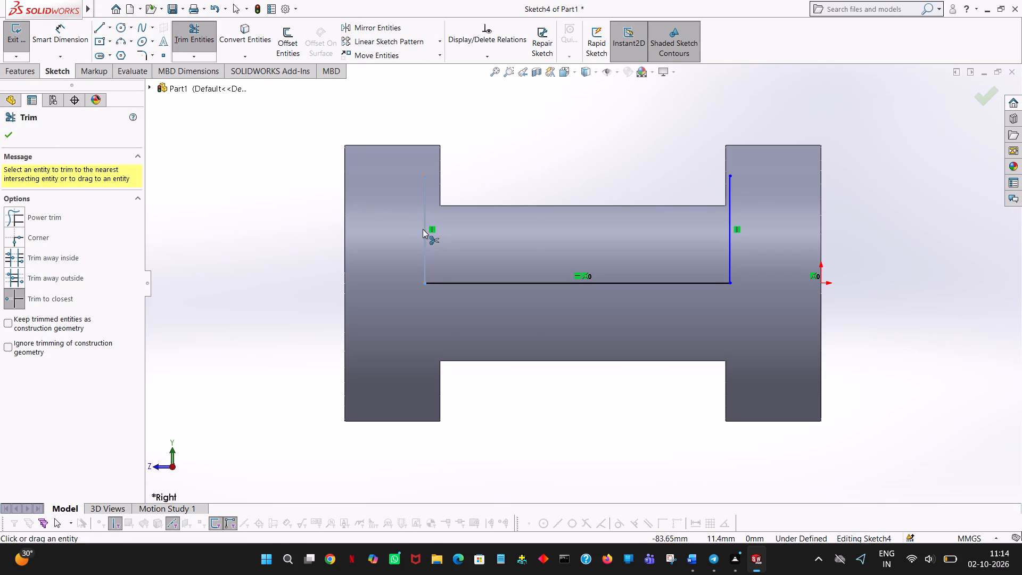
Redraw the profile taller: a far side about 26 mm, an upper edge about 64 mm, and a short vertical about 3 mm closing onto the remaining side.
{"action": "left_click", "coordinate": [99, 27]}
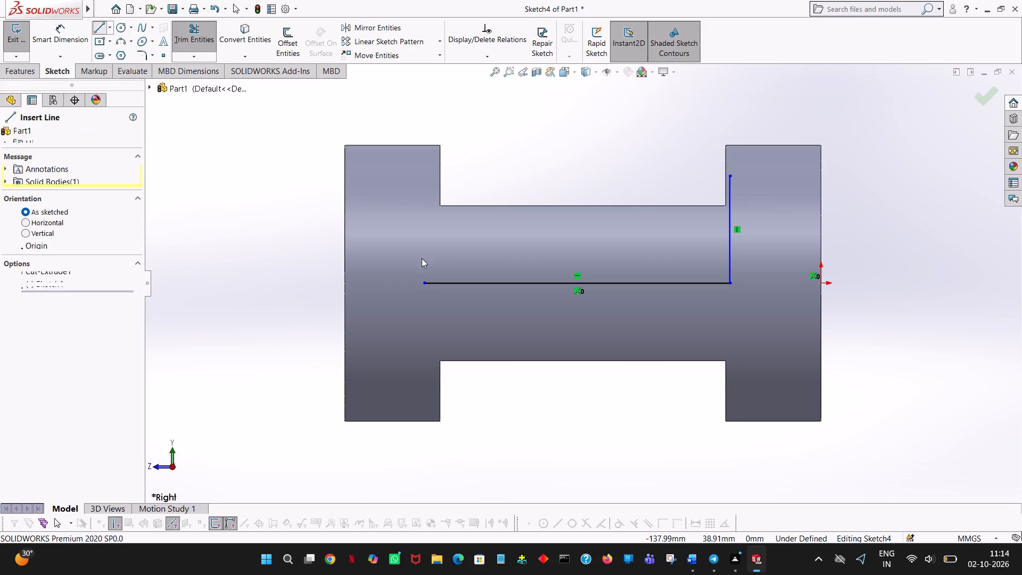
{"action": "left_click", "coordinate": [426, 284]}
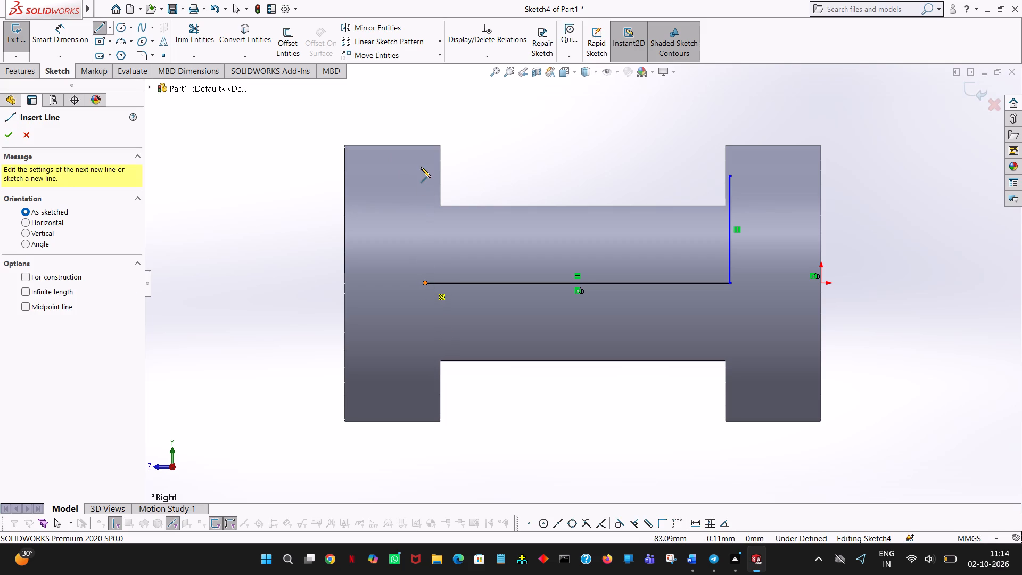
{"action": "left_click", "coordinate": [424, 160]}
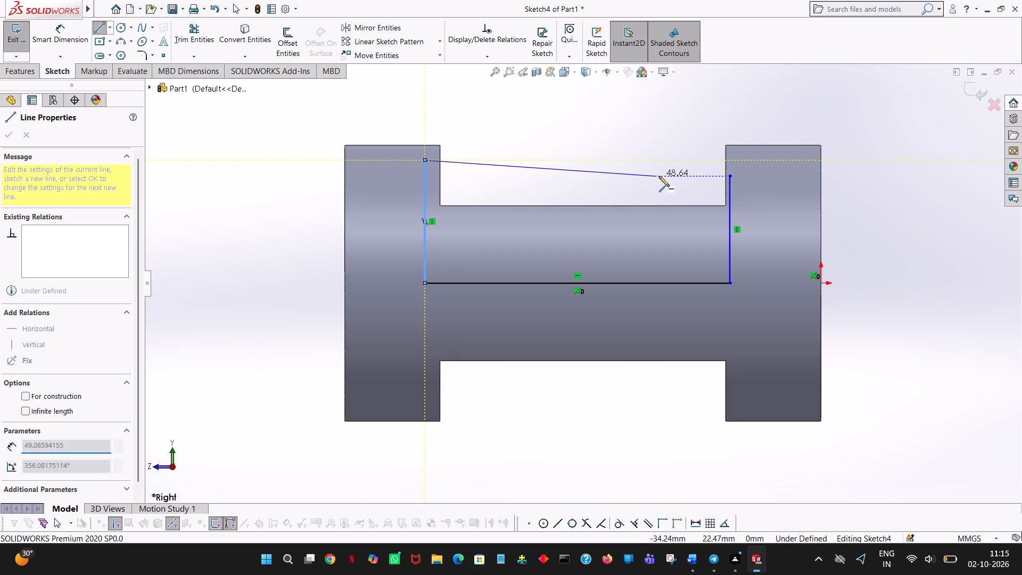
{"action": "left_click", "coordinate": [729, 159]}
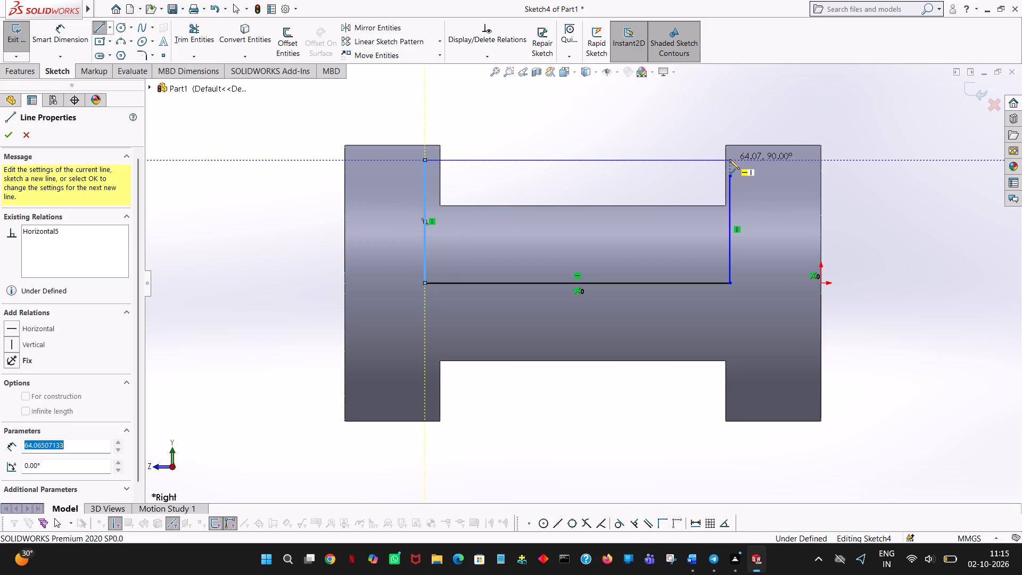
{"action": "left_click", "coordinate": [730, 173]}
{"action": "right_click", "coordinate": [728, 173]}
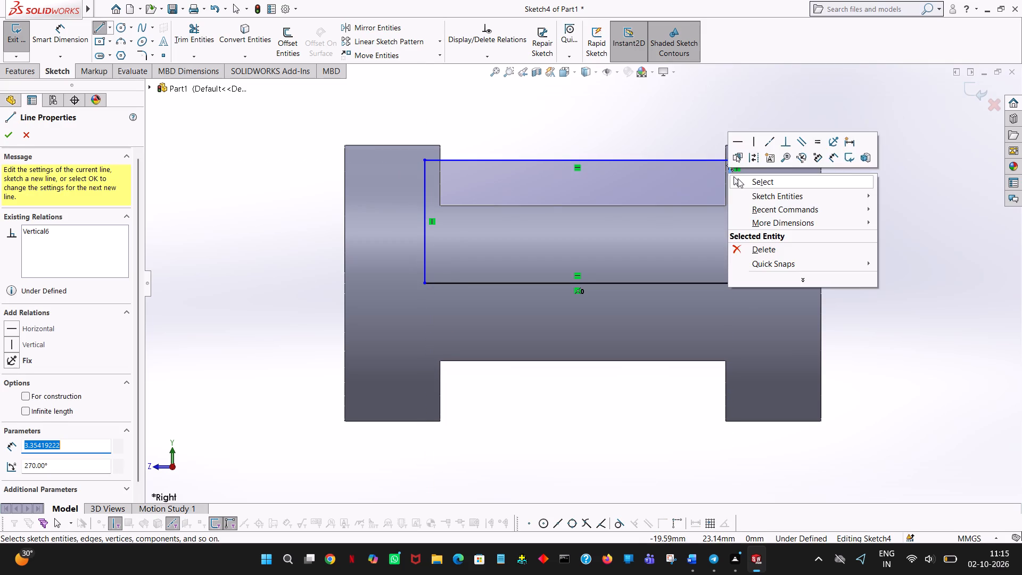
{"action": "left_click", "coordinate": [740, 181]}
{"action": "left_click", "coordinate": [632, 141]}
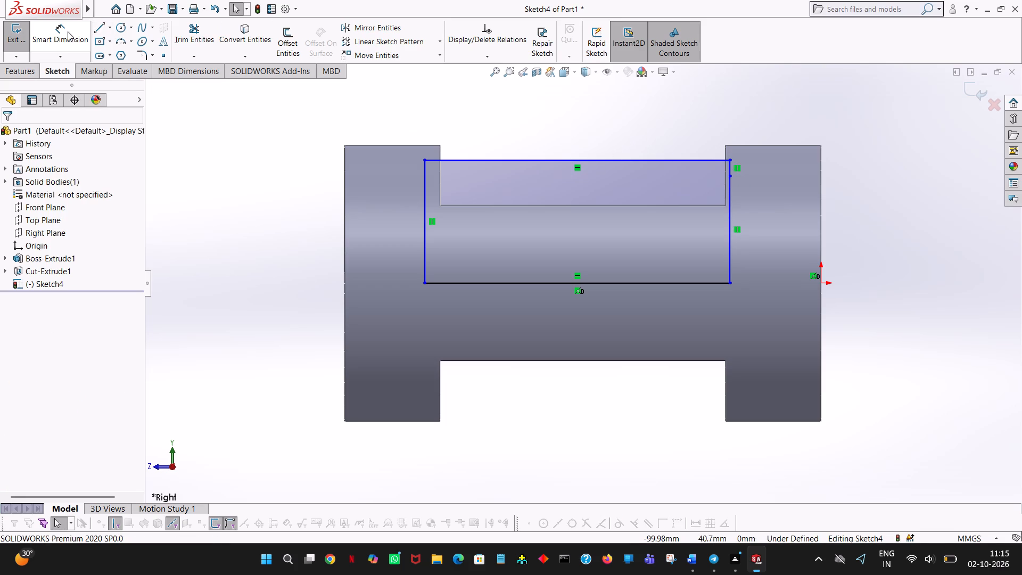
Revolve the taller profile 360 degrees about its lower edge on the cylinder's axis, merging the result.
{"action": "left_click", "coordinate": [22, 68]}
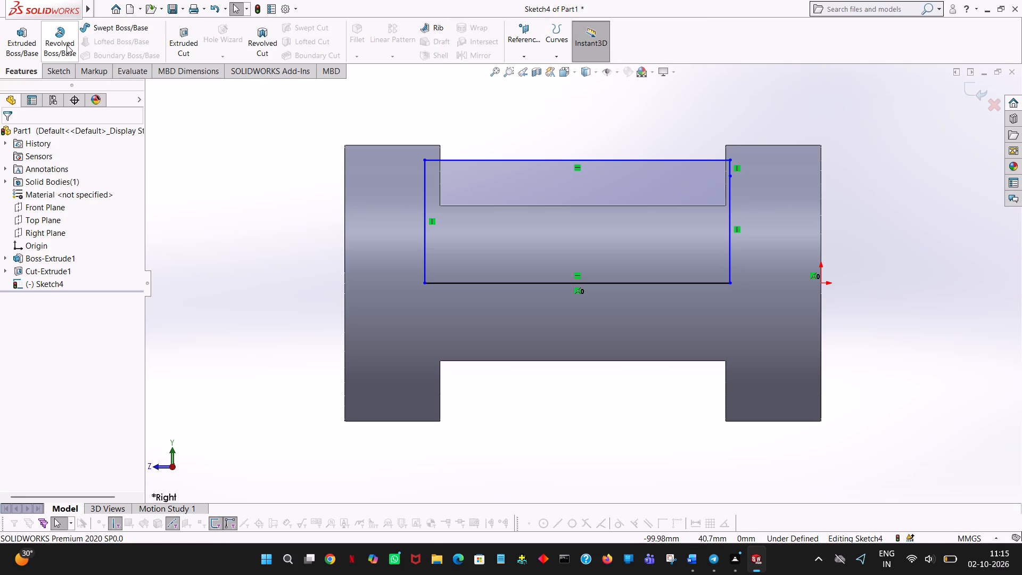
{"action": "left_click", "coordinate": [67, 45]}
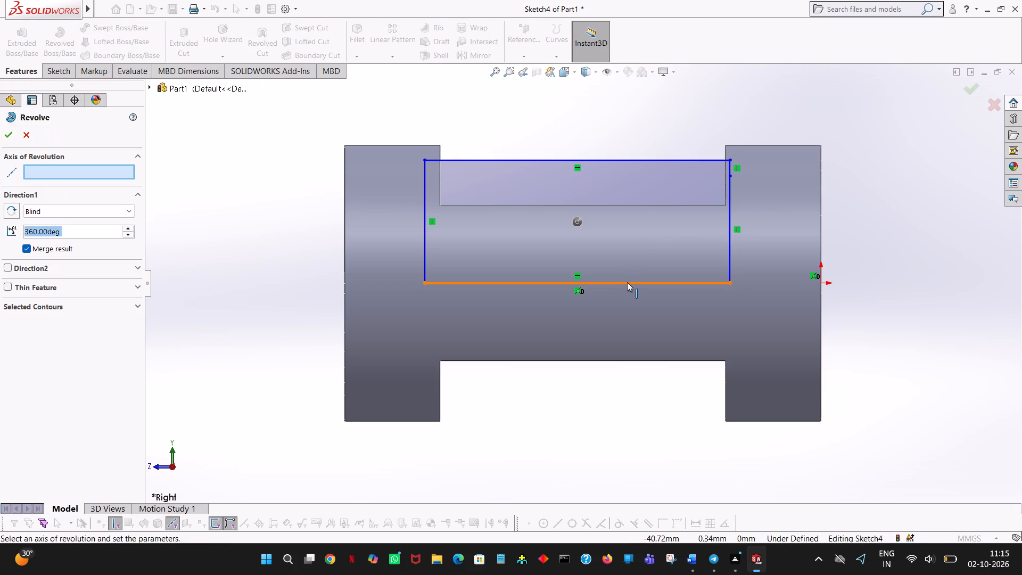
{"action": "left_click", "coordinate": [627, 282]}
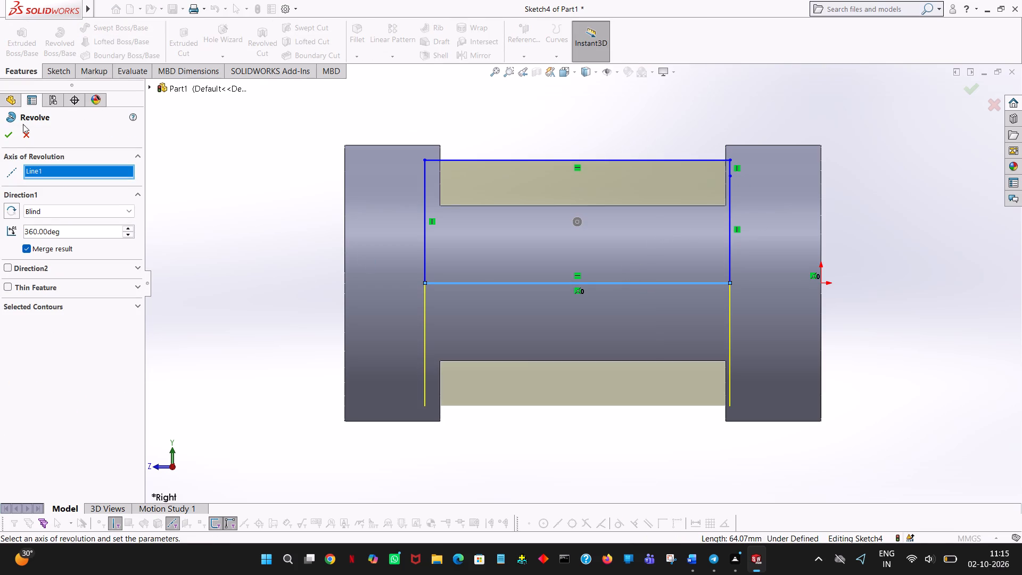
{"action": "left_click", "coordinate": [9, 134]}
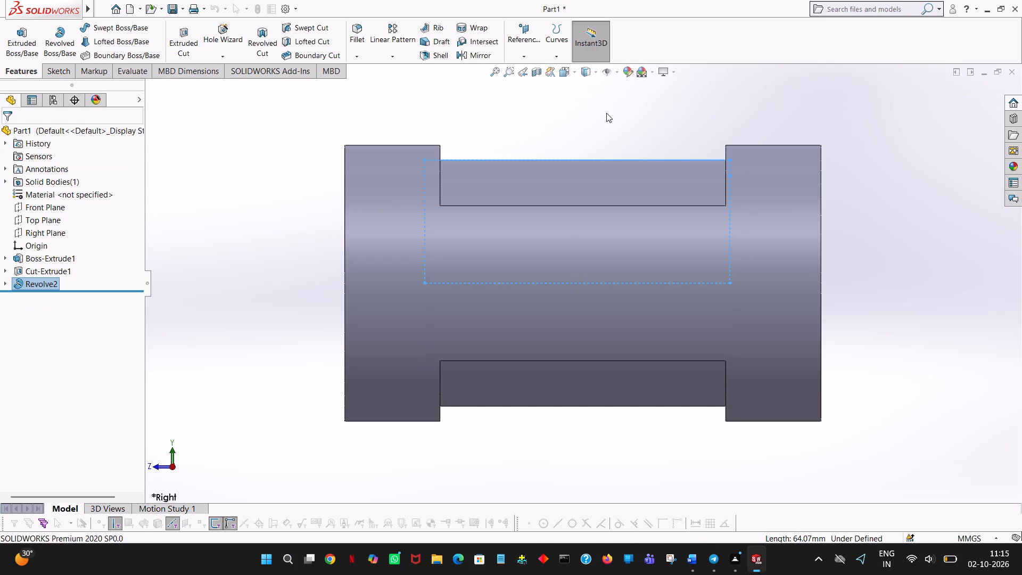
{"action": "left_click", "coordinate": [606, 113]}
Examine the larger revolved body within the slots from several angles.
{"action": "middle_click_drag", "start_coordinate": [606, 113], "coordinate": [609, 330]}
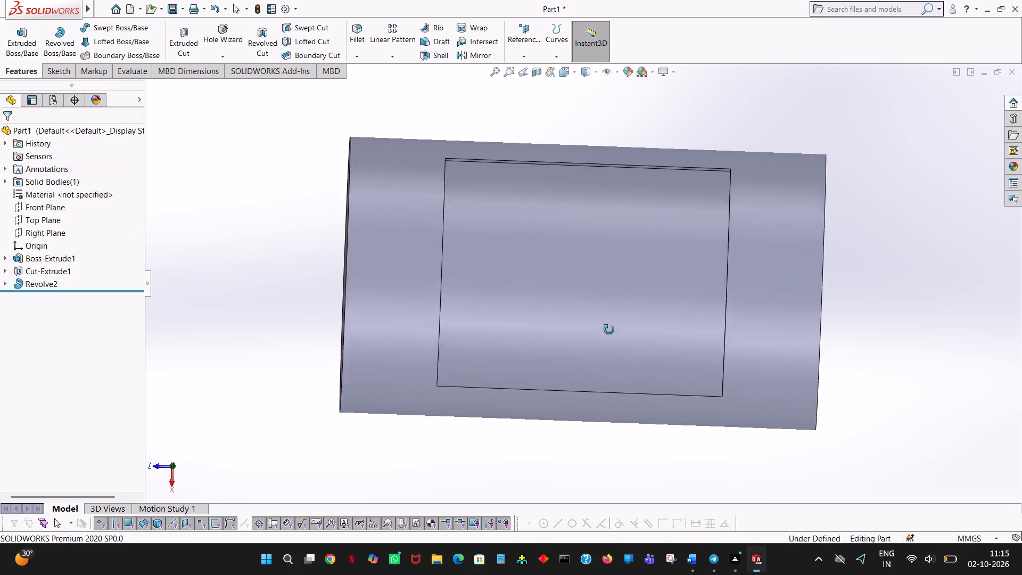
{"action": "middle_click_drag", "start_coordinate": [609, 330], "coordinate": [606, 195]}
{"action": "left_click", "coordinate": [763, 127]}
{"action": "middle_click_drag", "start_coordinate": [759, 137], "coordinate": [715, 132]}
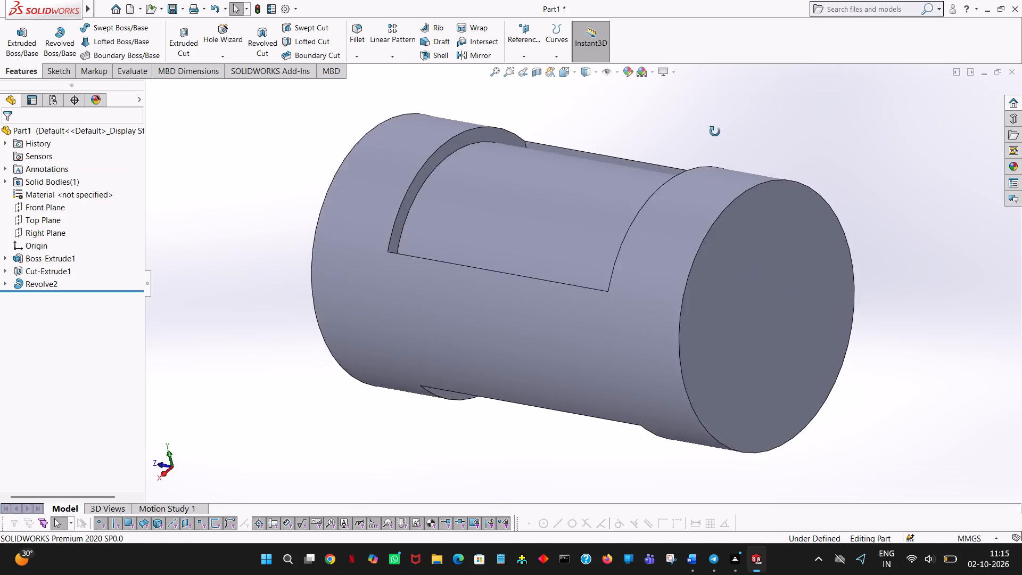
{"action": "middle_click_drag", "start_coordinate": [715, 132], "coordinate": [600, 192]}
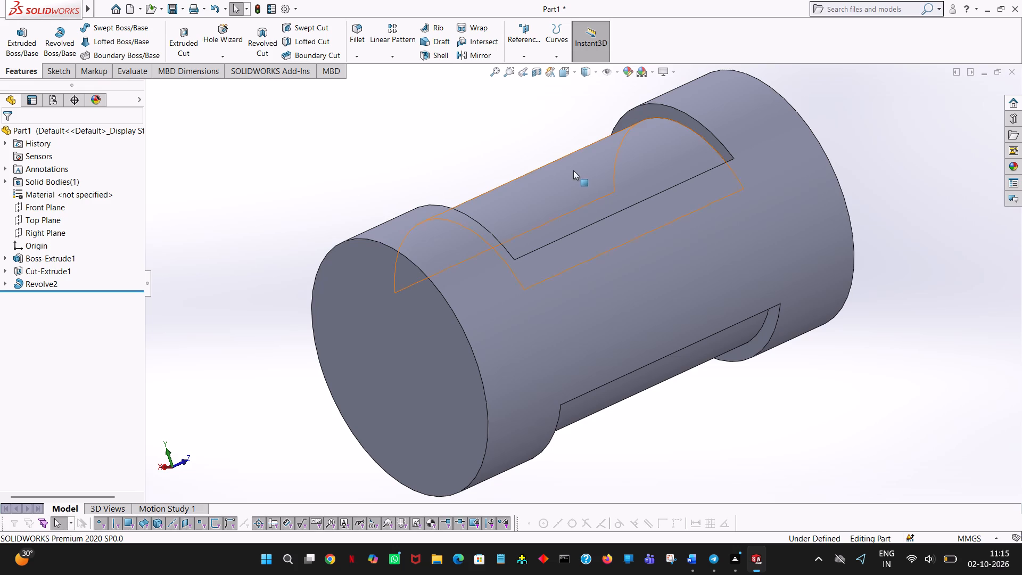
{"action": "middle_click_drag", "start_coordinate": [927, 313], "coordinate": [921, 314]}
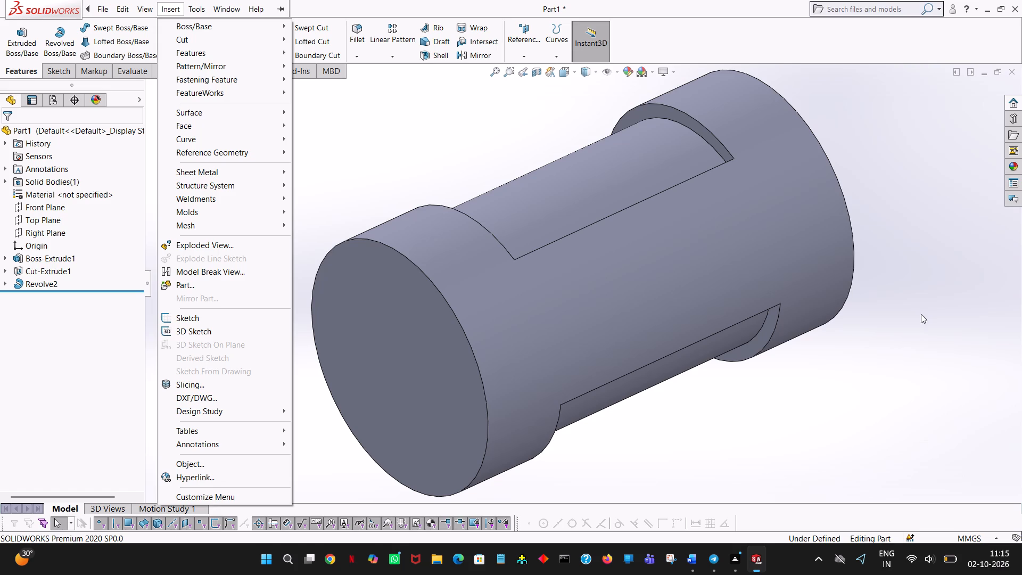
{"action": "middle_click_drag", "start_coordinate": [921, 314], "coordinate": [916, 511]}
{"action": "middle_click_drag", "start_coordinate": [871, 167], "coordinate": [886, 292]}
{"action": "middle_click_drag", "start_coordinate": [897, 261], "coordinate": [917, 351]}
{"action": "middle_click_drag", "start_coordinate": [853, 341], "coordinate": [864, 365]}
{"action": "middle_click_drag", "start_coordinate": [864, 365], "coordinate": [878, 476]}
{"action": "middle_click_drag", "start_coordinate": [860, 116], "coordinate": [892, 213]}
Fillet the first corner edge of one slot with a 10 mm symmetric constant-size fillet, at the slot's +Z end.
{"action": "left_click", "coordinate": [922, 182]}
{"action": "middle_click_drag", "start_coordinate": [923, 182], "coordinate": [949, 313]}
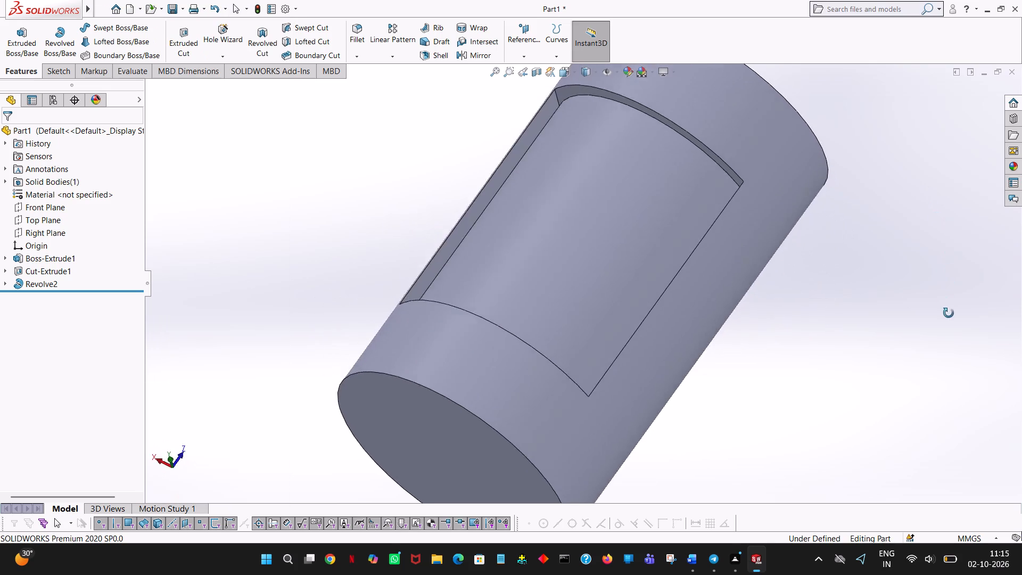
{"action": "middle_click_drag", "start_coordinate": [949, 313], "coordinate": [949, 320]}
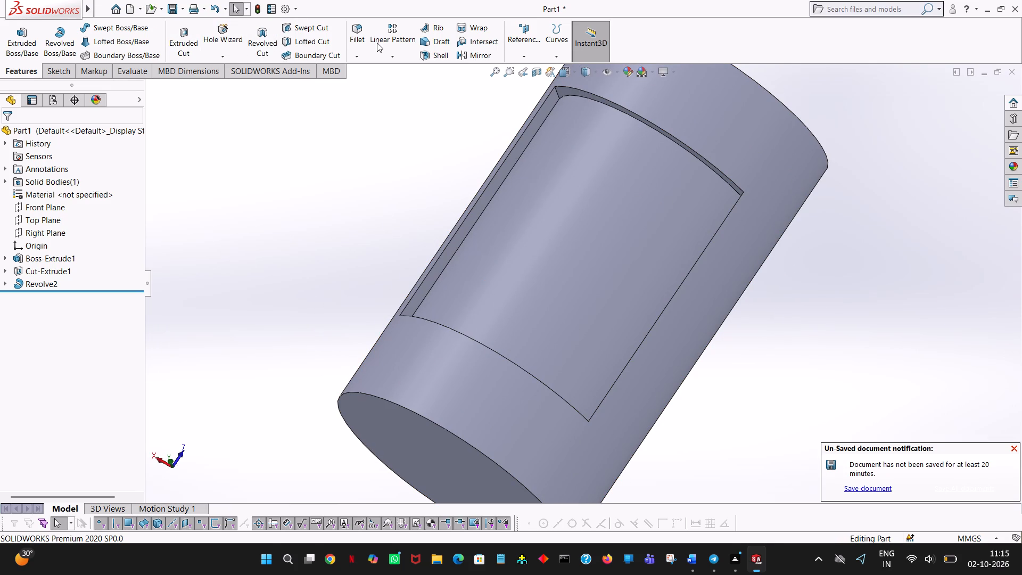
{"action": "left_click", "coordinate": [360, 35]}
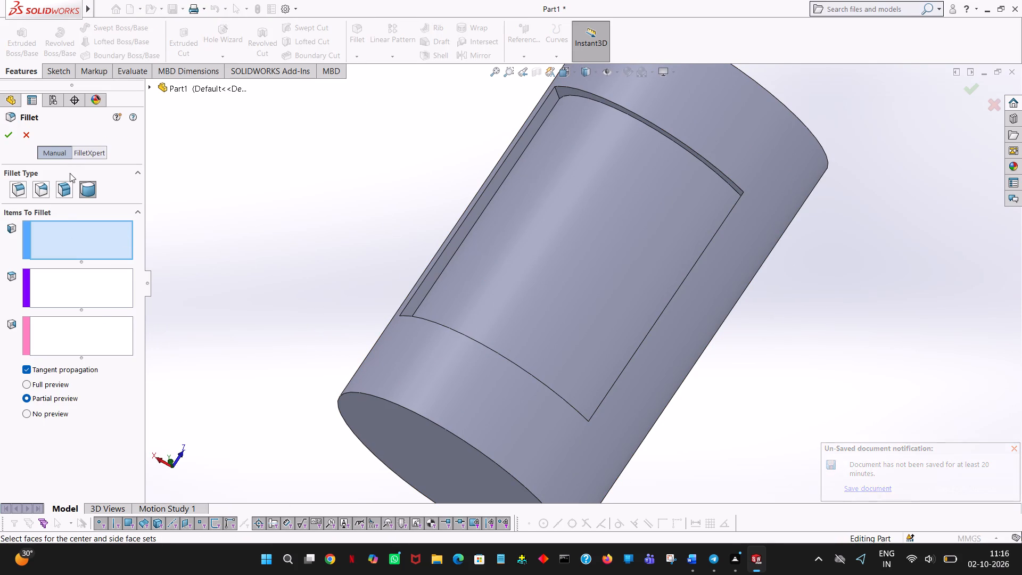
{"action": "left_click", "coordinate": [65, 195]}
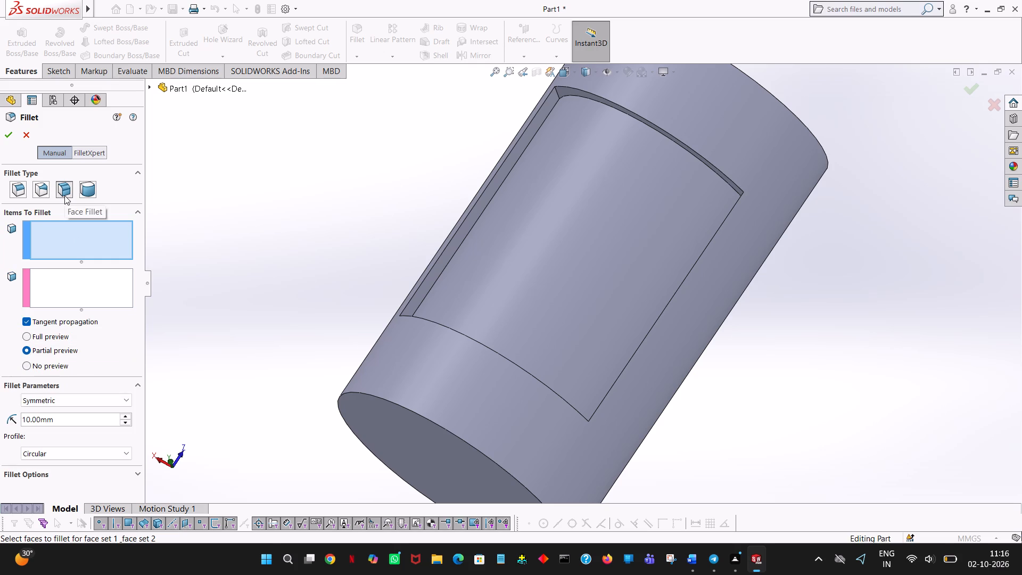
{"action": "left_click", "coordinate": [18, 185]}
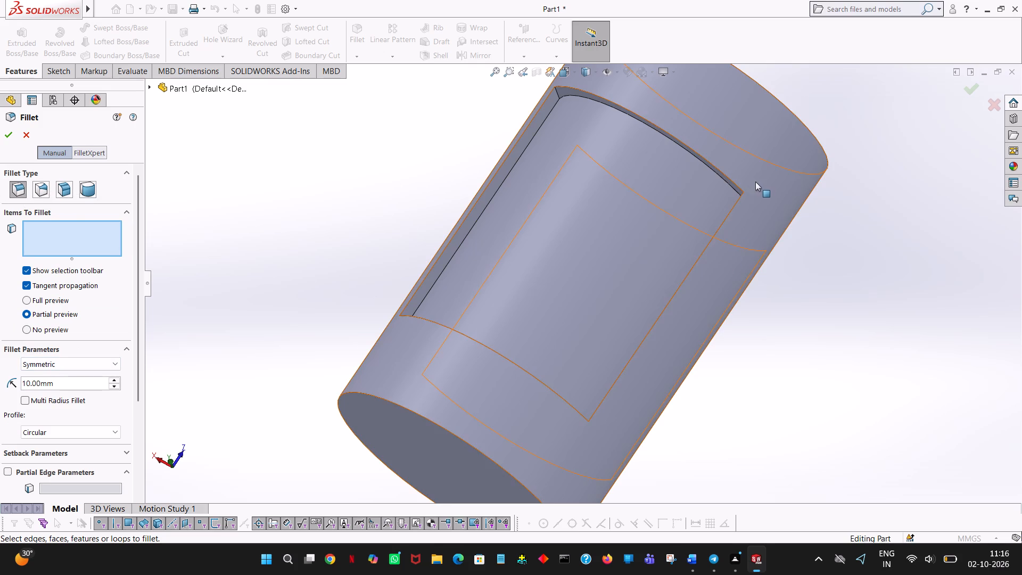
{"action": "middle_click_drag", "start_coordinate": [719, 220], "coordinate": [776, 271]}
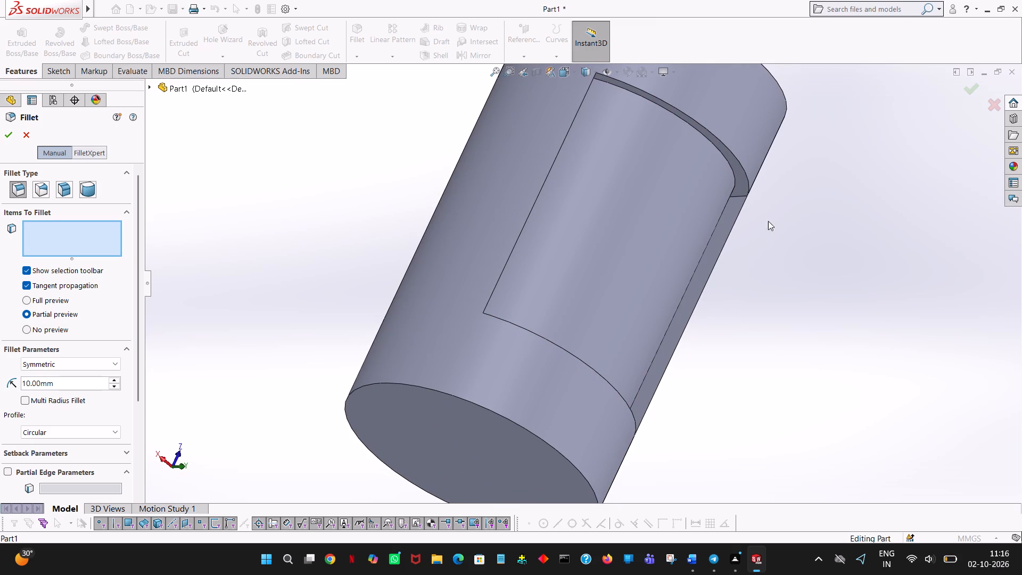
{"action": "left_click", "coordinate": [739, 196]}
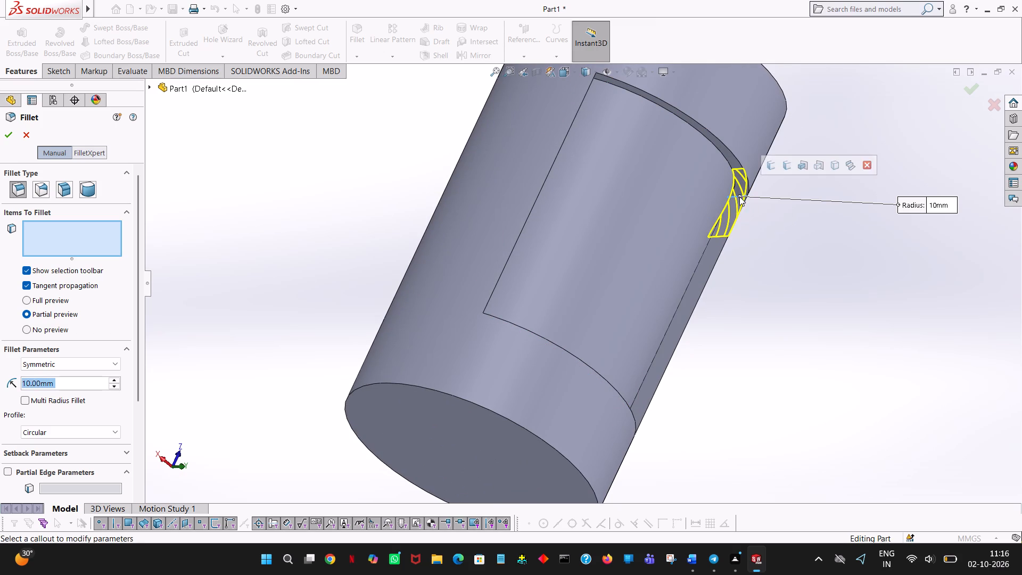
{"action": "left_click", "coordinate": [11, 132]}
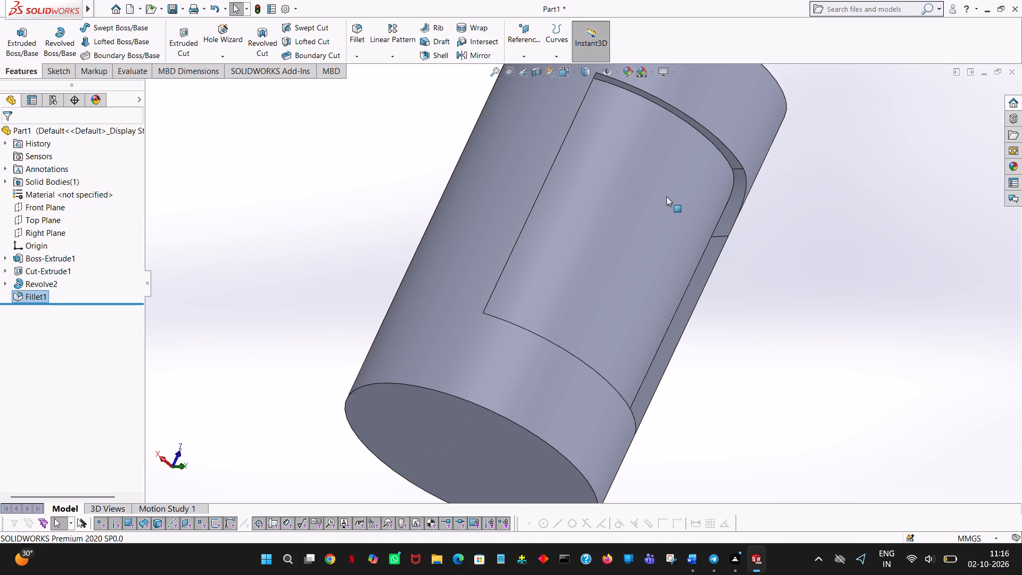
Fillet the other corner edge at the same +Z end of that slot with a 10 mm radius.
{"action": "middle_click_drag", "start_coordinate": [697, 274], "coordinate": [662, 352]}
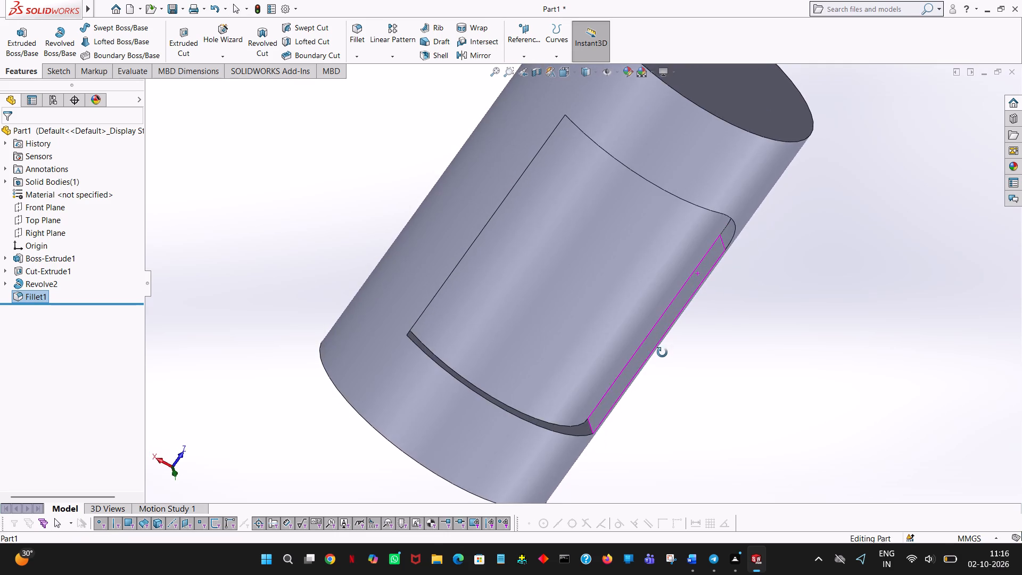
{"action": "middle_click_drag", "start_coordinate": [662, 352], "coordinate": [661, 280]}
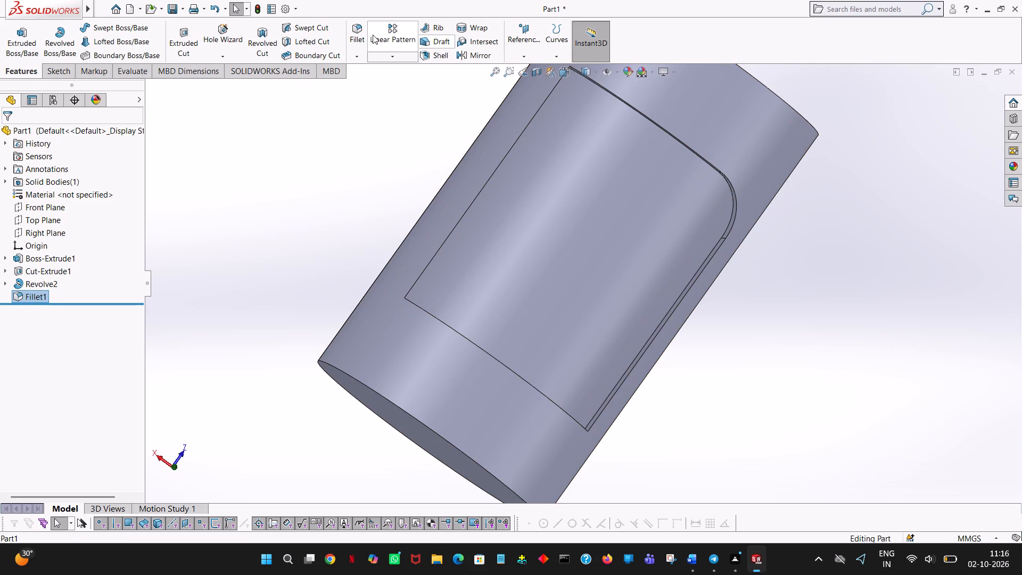
{"action": "left_click", "coordinate": [350, 35]}
{"action": "middle_click_drag", "start_coordinate": [506, 378], "coordinate": [477, 389]}
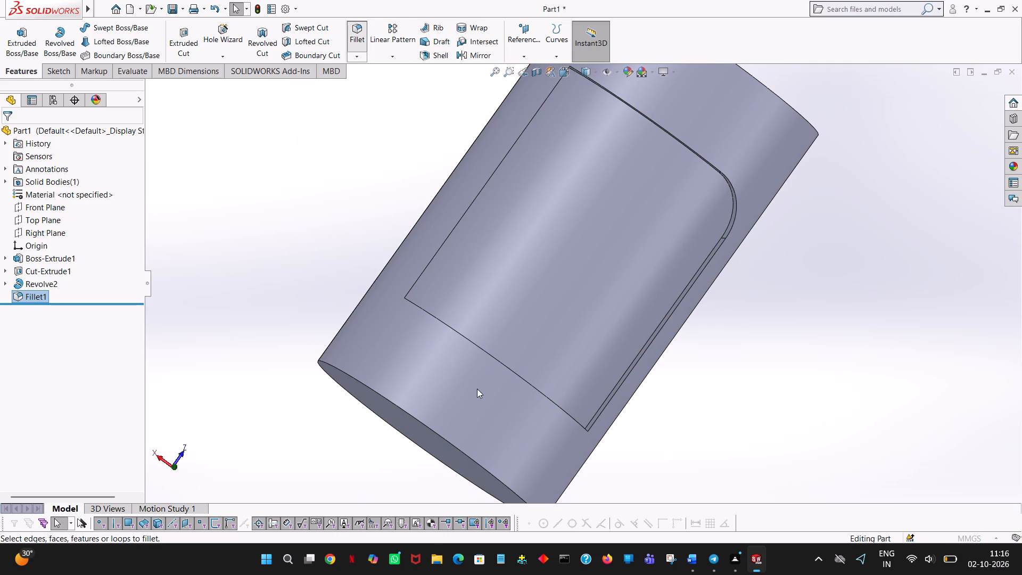
{"action": "middle_click_drag", "start_coordinate": [477, 389], "coordinate": [467, 478]}
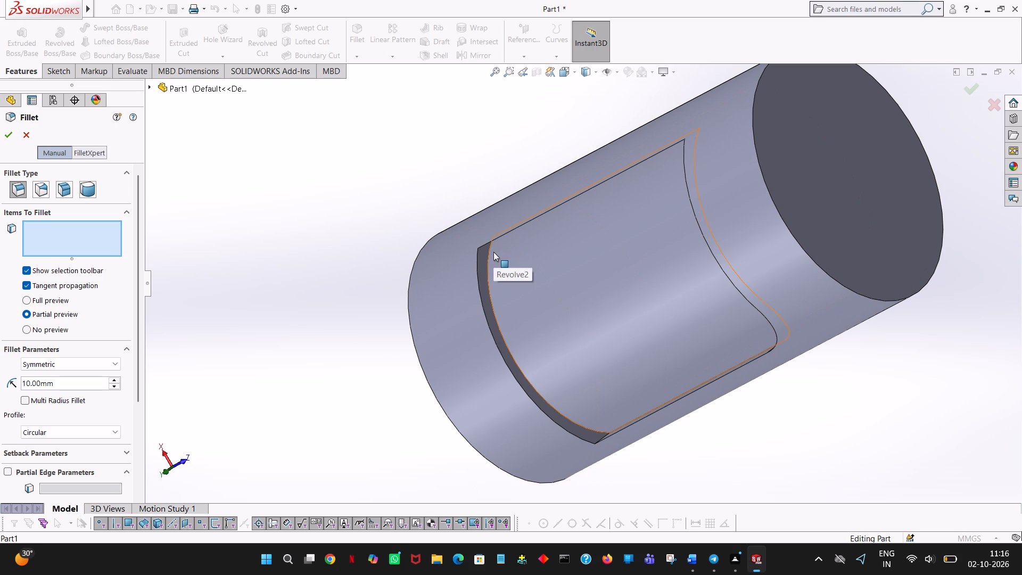
{"action": "scroll", "coordinate": [670, 169], "scroll_direction": "down", "scroll_amount": 6, "text": "ctrl"}
{"action": "middle_click_drag", "start_coordinate": [697, 166], "coordinate": [759, 129]}
{"action": "middle_click_drag", "start_coordinate": [641, 158], "coordinate": [621, 84]}
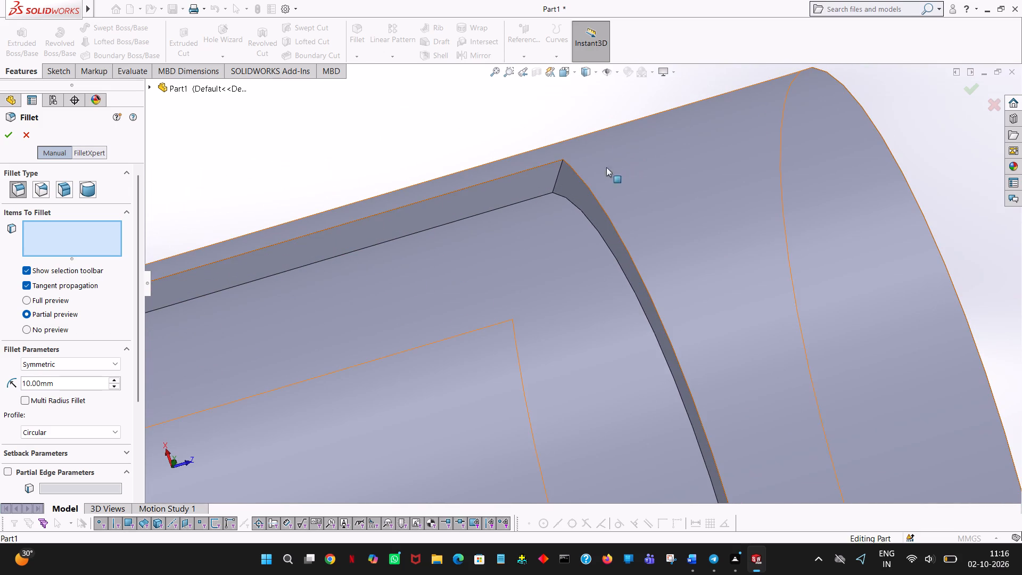
{"action": "left_click", "coordinate": [559, 170]}
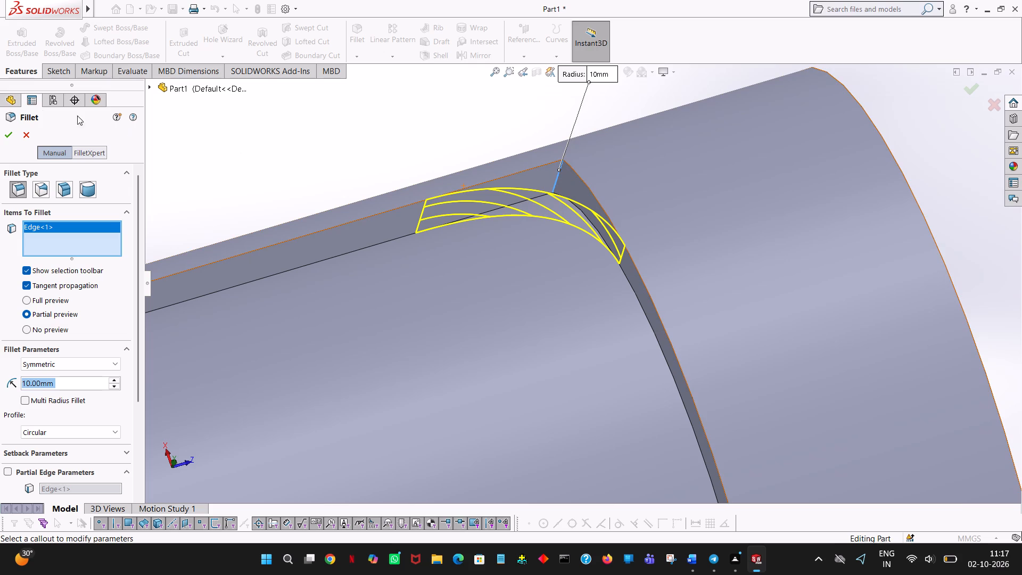
{"action": "left_click", "coordinate": [14, 135]}
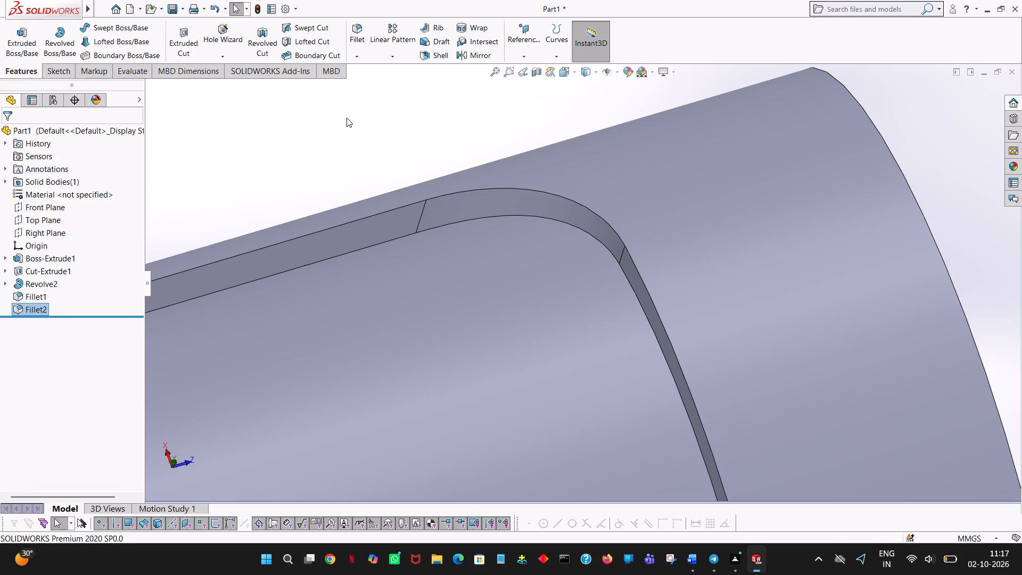
Fillet the slot's corner edge at the opposite end of the same long wall with a 10 mm radius.
{"action": "scroll", "coordinate": [347, 118], "scroll_direction": "down", "scroll_amount": 7, "text": "ctrl"}
{"action": "scroll", "coordinate": [347, 118], "scroll_direction": "up", "scroll_amount": 9, "text": "ctrl"}
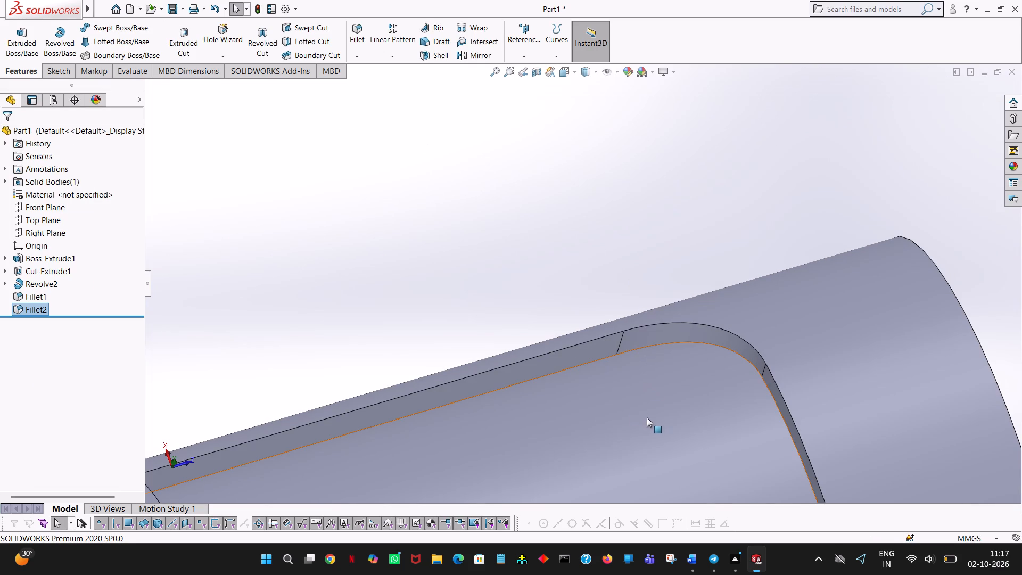
{"action": "scroll", "coordinate": [406, 403], "scroll_direction": "up", "scroll_amount": 3, "text": "ctrl"}
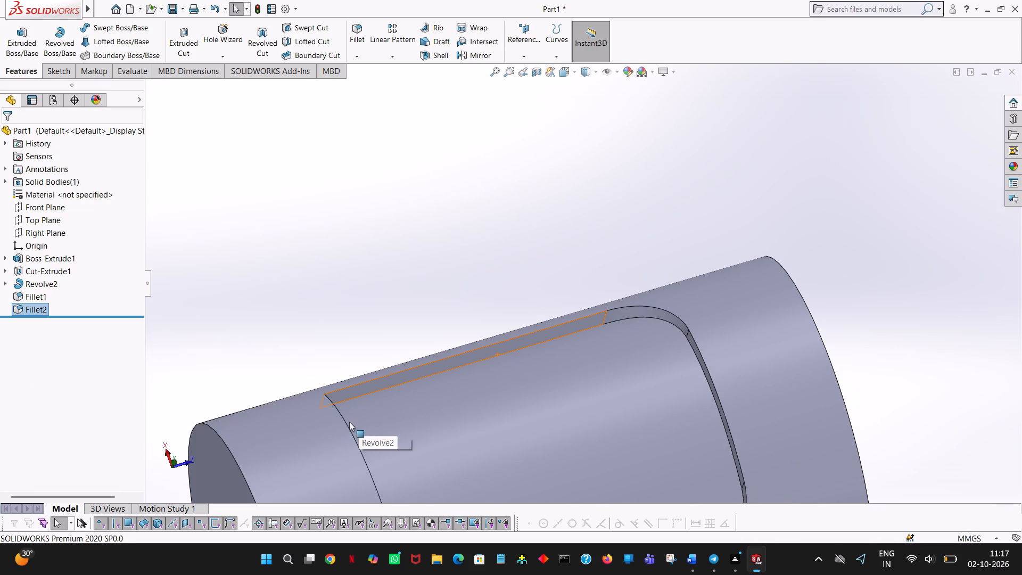
{"action": "middle_click_drag", "start_coordinate": [376, 405], "coordinate": [320, 426]}
{"action": "scroll", "coordinate": [384, 406], "scroll_direction": "down", "scroll_amount": 5, "text": "ctrl"}
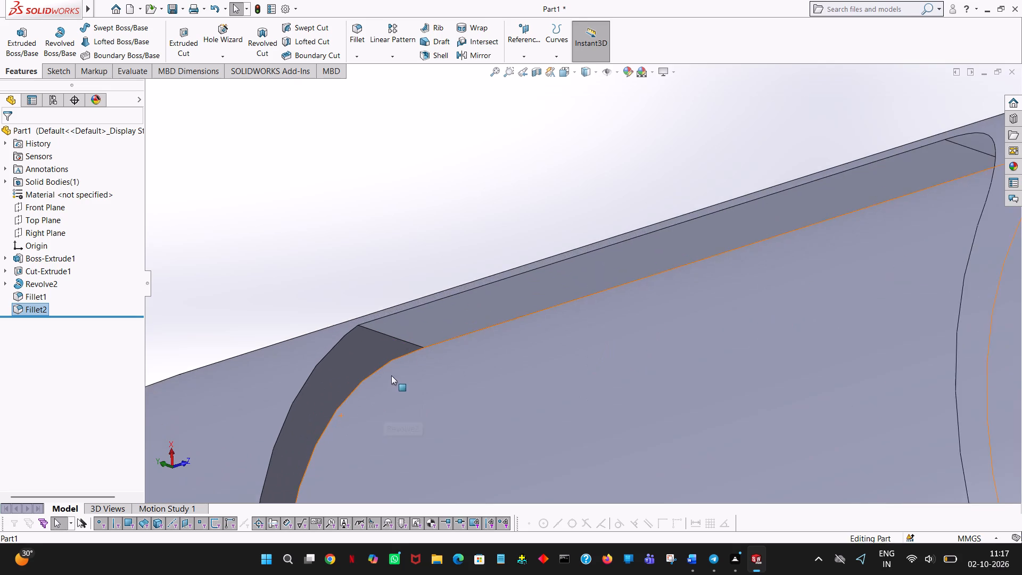
{"action": "middle_click_drag", "start_coordinate": [412, 367], "coordinate": [424, 347]}
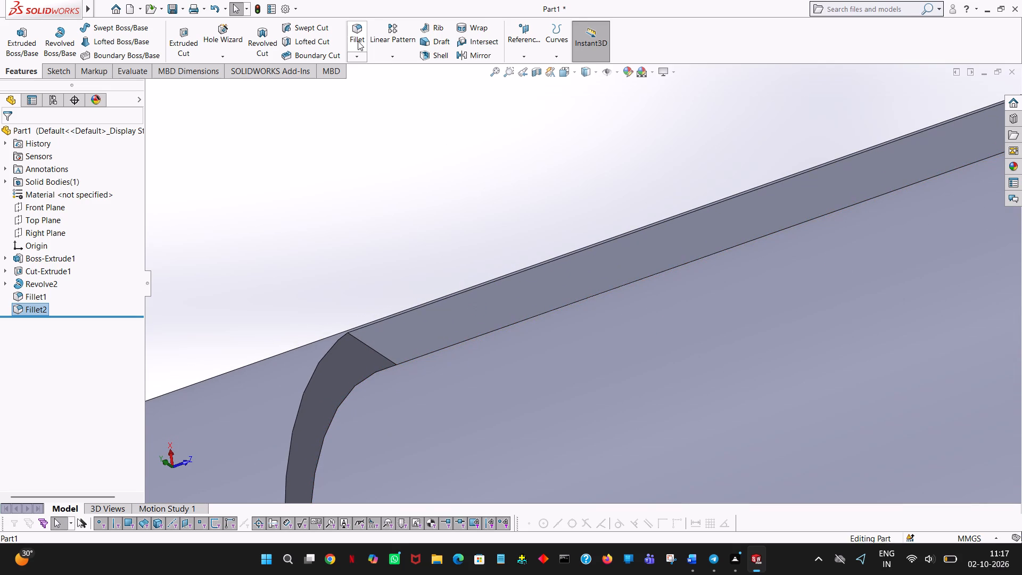
{"action": "left_click", "coordinate": [358, 35]}
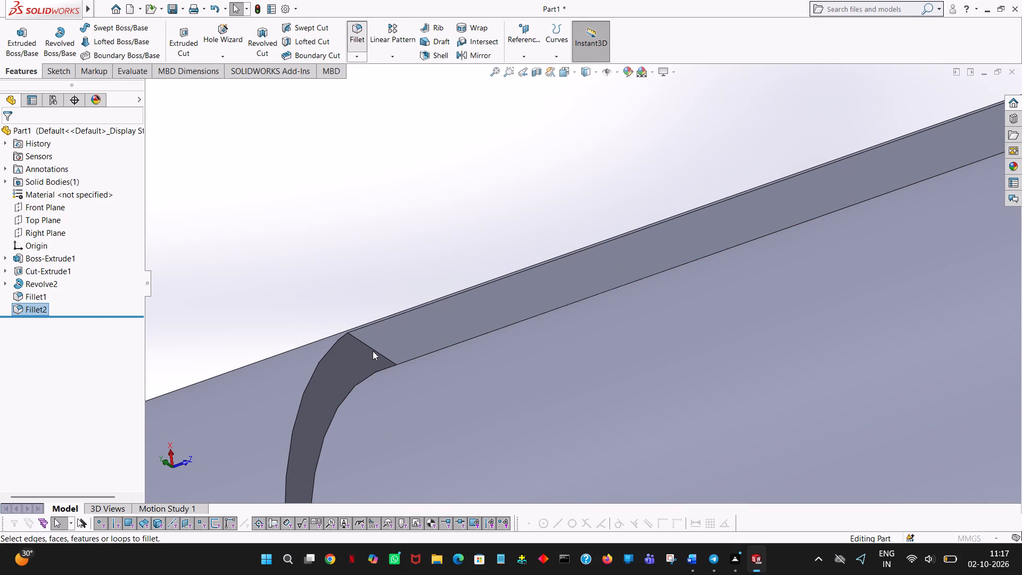
{"action": "left_click", "coordinate": [373, 351]}
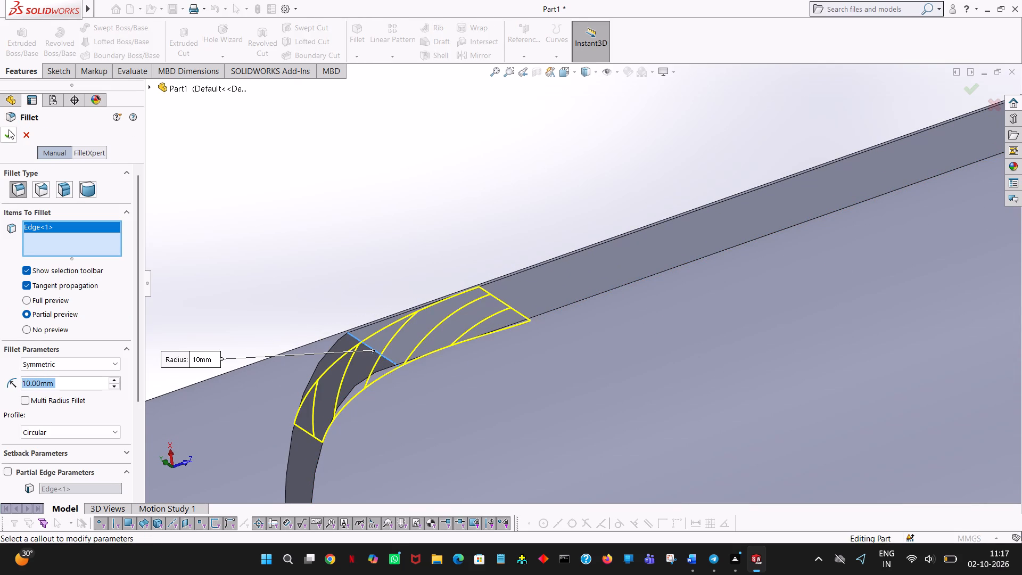
{"action": "left_click", "coordinate": [9, 129]}
Fillet the last remaining sharp corner edge of the same slot with a 10 mm radius.
{"action": "scroll", "coordinate": [468, 242], "scroll_direction": "down", "scroll_amount": 1, "text": "ctrl"}
{"action": "scroll", "coordinate": [468, 242], "scroll_direction": "up", "scroll_amount": 4, "text": "ctrl"}
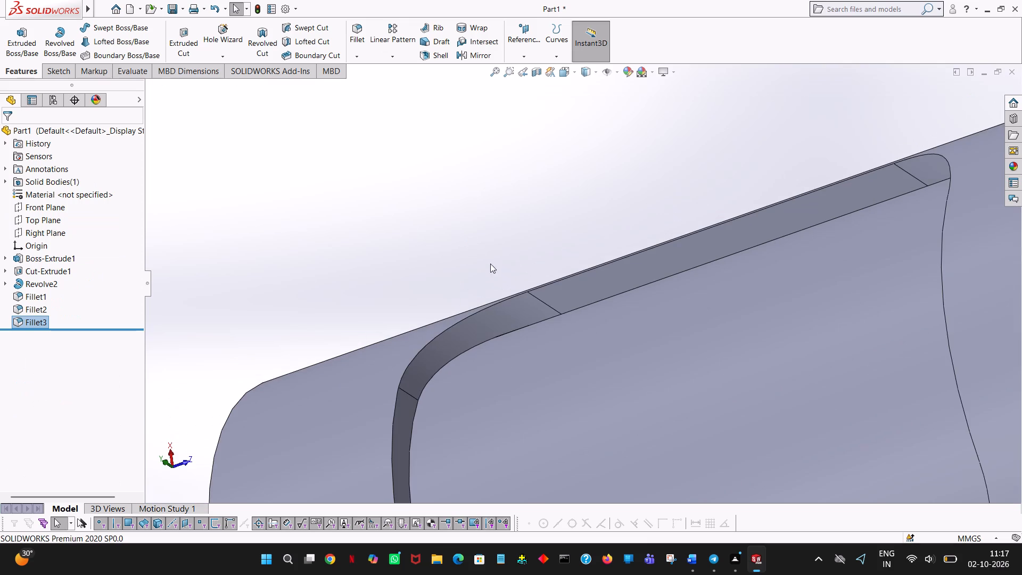
{"action": "scroll", "coordinate": [590, 321], "scroll_direction": "down", "scroll_amount": 1, "text": "ctrl"}
{"action": "scroll", "coordinate": [590, 321], "scroll_direction": "up", "scroll_amount": 7, "text": "ctrl"}
{"action": "middle_click", "coordinate": [597, 411]}
{"action": "middle_click_drag", "start_coordinate": [593, 396], "coordinate": [616, 301]}
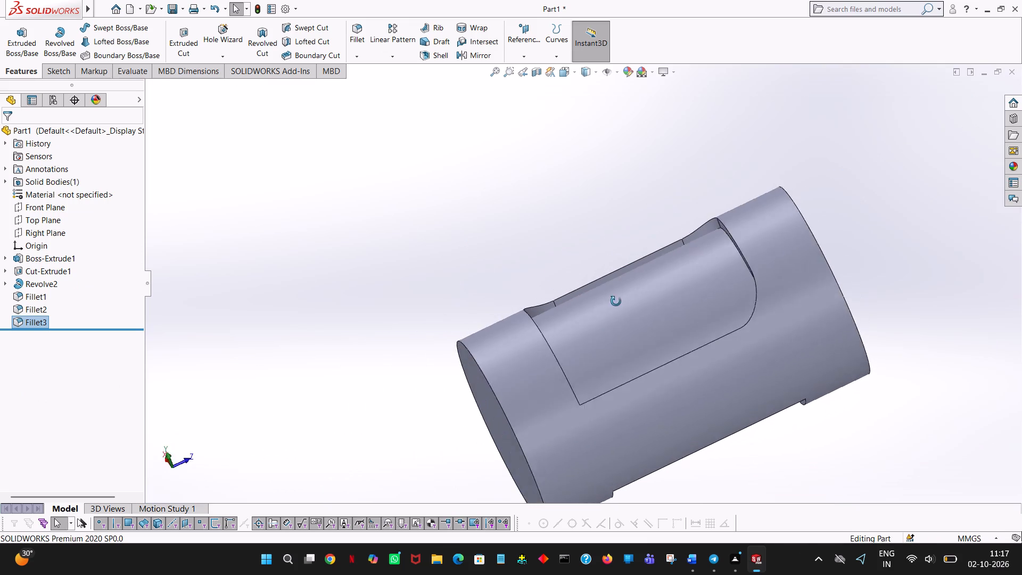
{"action": "middle_click_drag", "start_coordinate": [616, 301], "coordinate": [711, 475]}
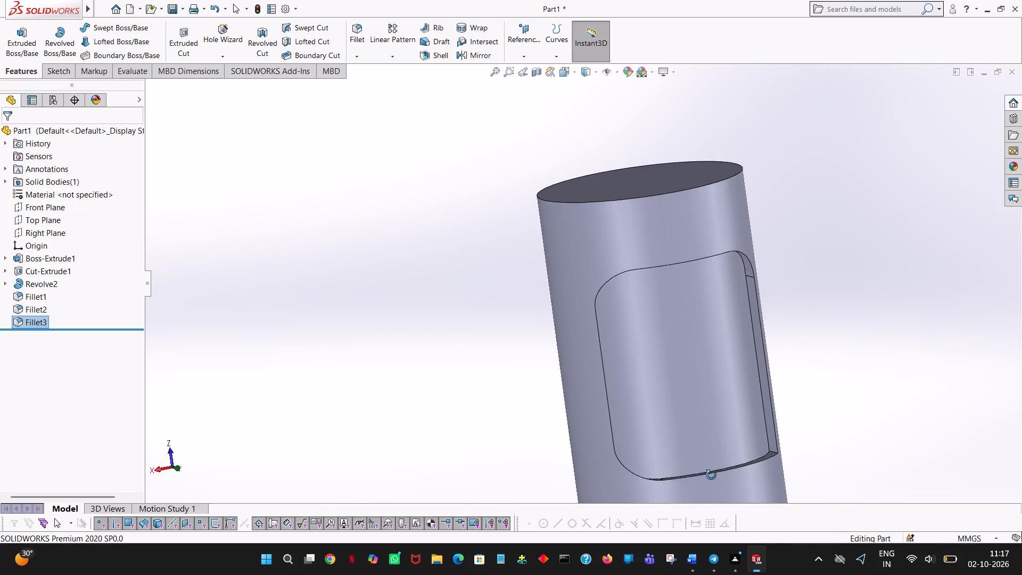
{"action": "middle_click_drag", "start_coordinate": [711, 475], "coordinate": [711, 476]}
{"action": "scroll", "coordinate": [788, 467], "scroll_direction": "down", "scroll_amount": 4, "text": "ctrl"}
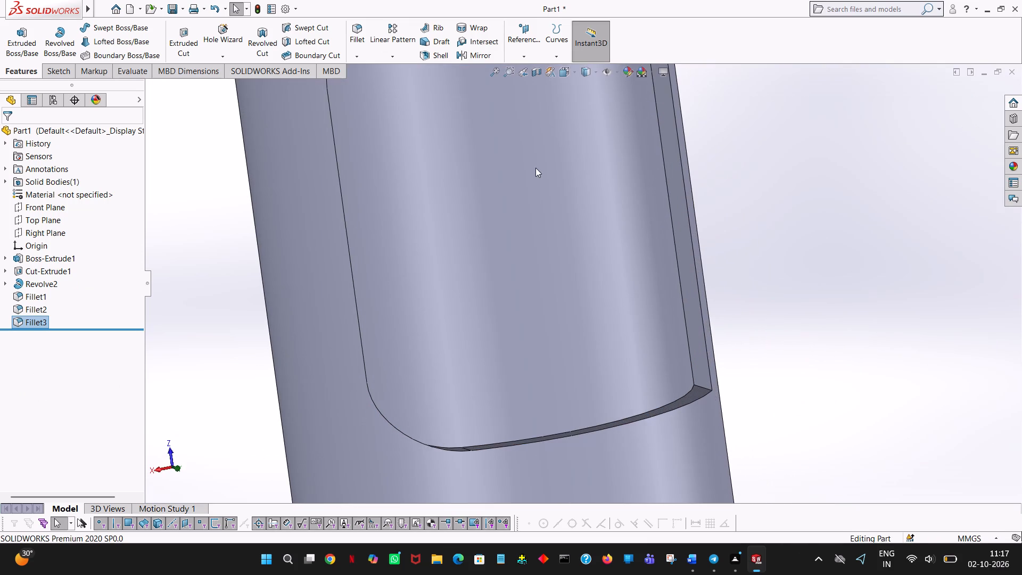
{"action": "left_click", "coordinate": [360, 25]}
{"action": "left_click", "coordinate": [702, 387]}
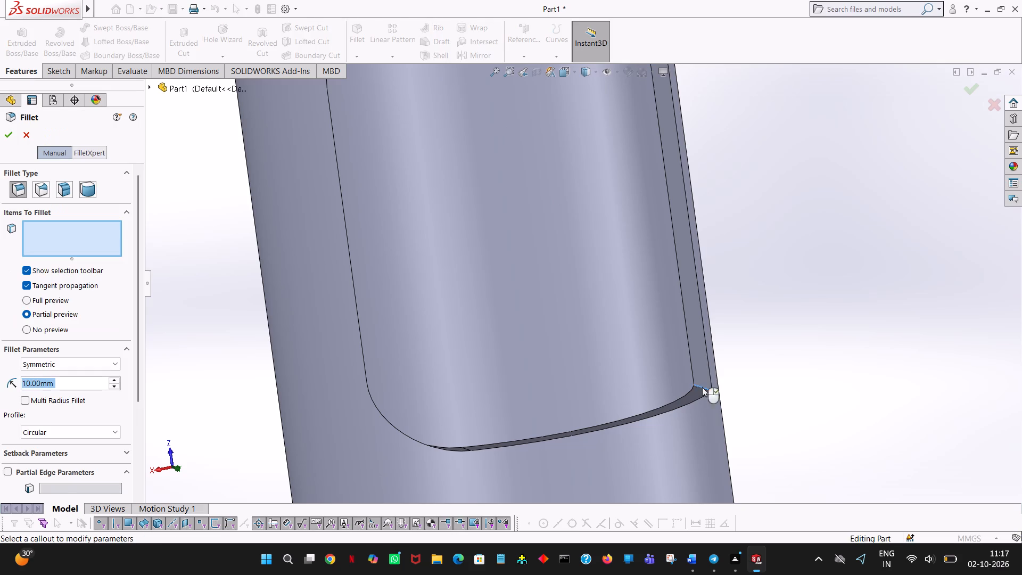
{"action": "left_click", "coordinate": [11, 132]}
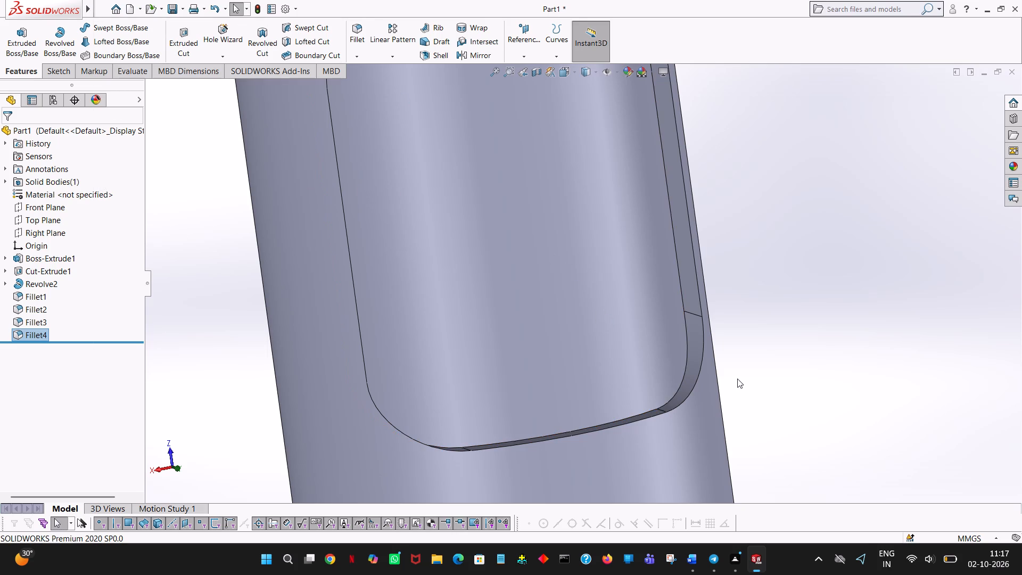
Fillet one corner edge of the slot on the cylinder's opposite side, at its -Z end, with a 10 mm radius.
{"action": "middle_click_drag", "start_coordinate": [746, 385], "coordinate": [772, 134]}
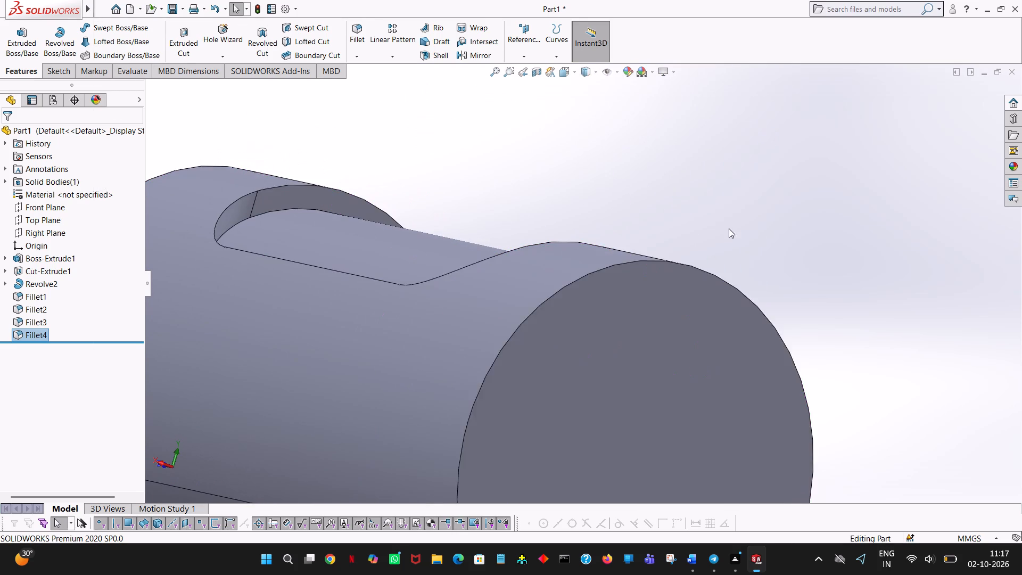
{"action": "middle_click_drag", "start_coordinate": [388, 333], "coordinate": [432, 138]}
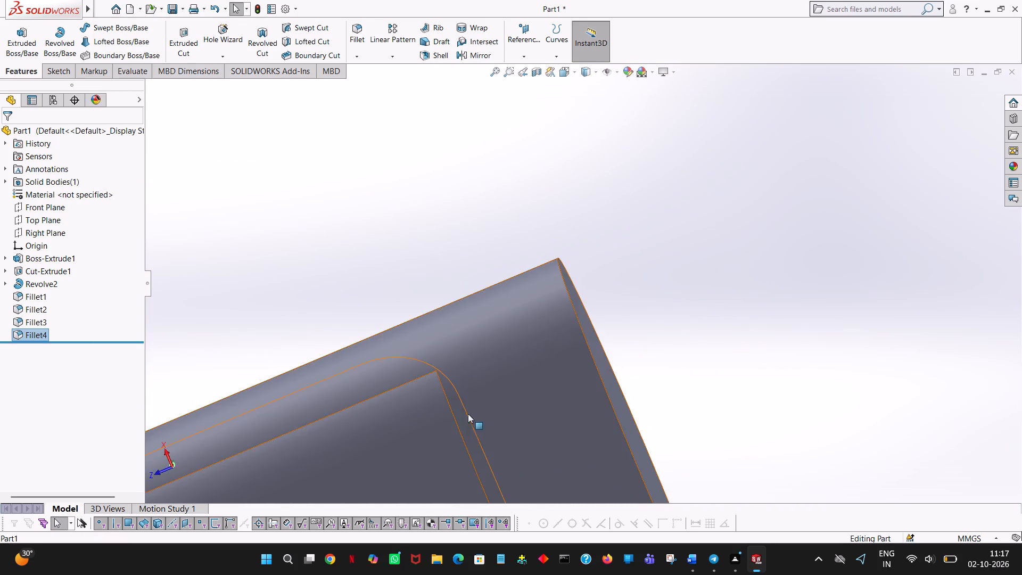
{"action": "middle_click_drag", "start_coordinate": [472, 422], "coordinate": [517, 323]}
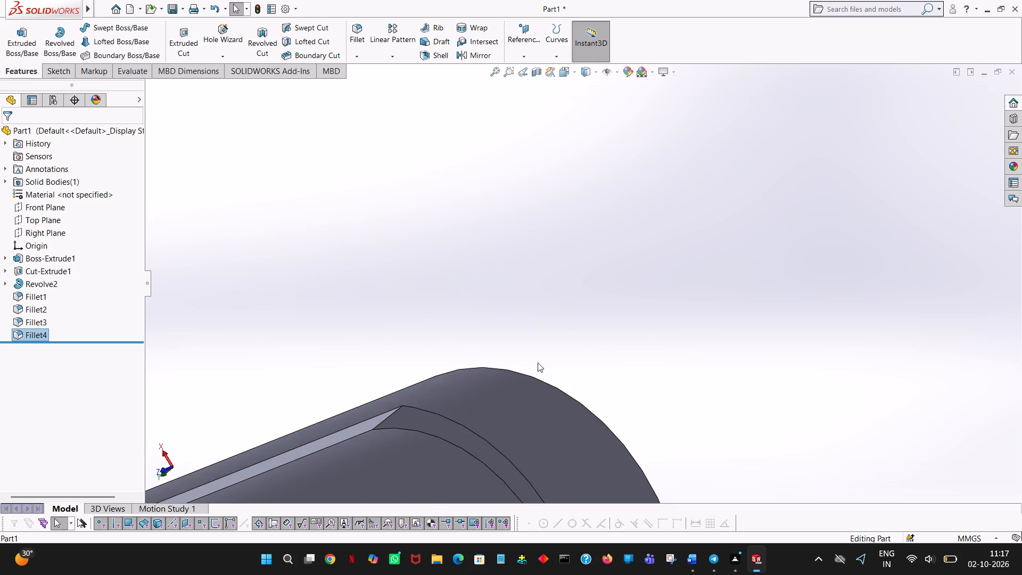
{"action": "left_click", "coordinate": [356, 32]}
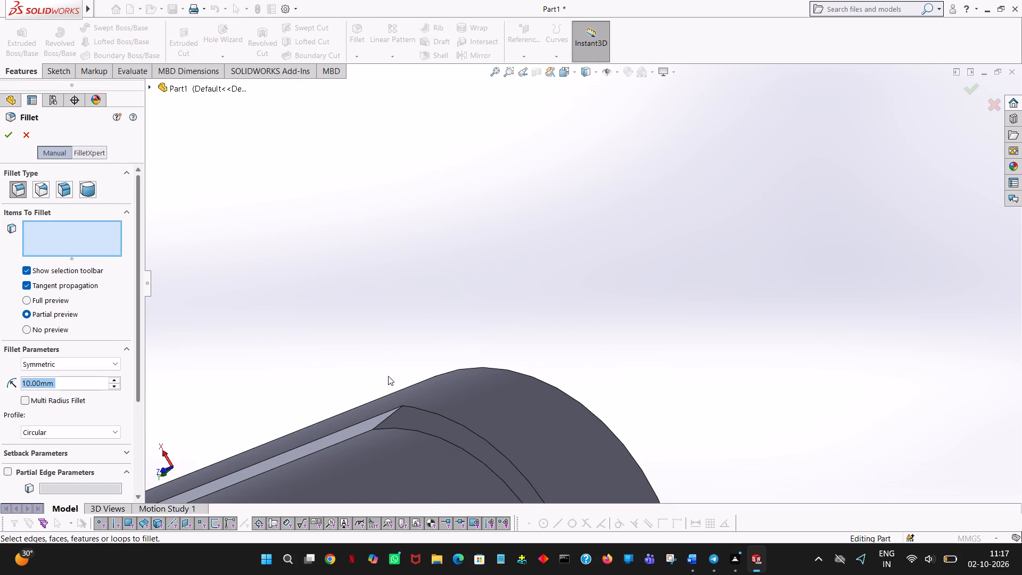
{"action": "left_click", "coordinate": [386, 418]}
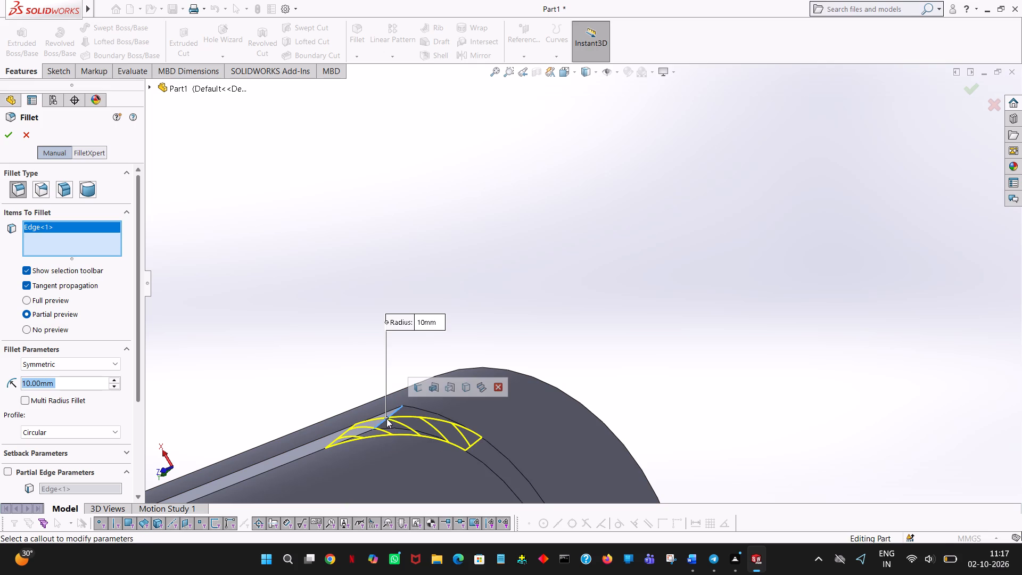
{"action": "left_click", "coordinate": [10, 127]}
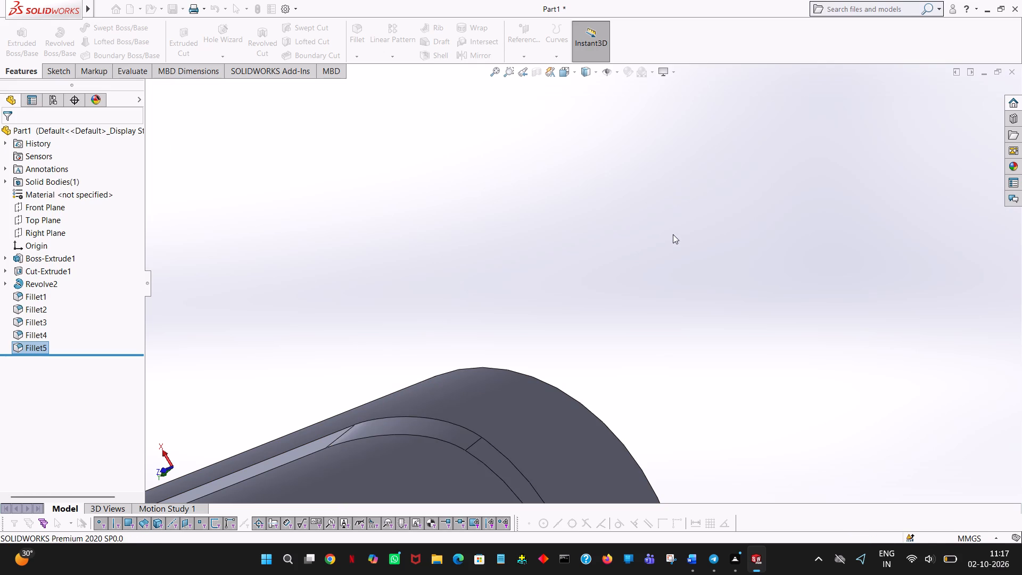
{"action": "scroll", "coordinate": [673, 234], "scroll_direction": "down", "scroll_amount": 2, "text": "ctrl"}
{"action": "scroll", "coordinate": [673, 234], "scroll_direction": "up", "scroll_amount": 11, "text": "ctrl"}
{"action": "scroll", "coordinate": [673, 234], "scroll_direction": "down", "scroll_amount": 1, "text": "ctrl"}
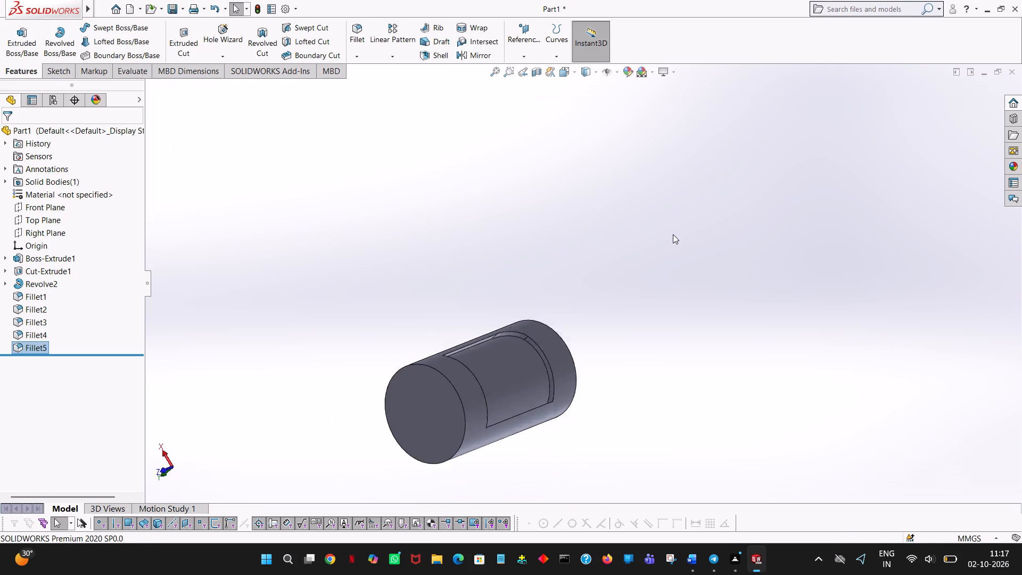
Fillet the corner edge at the +Z end of the second slot, on the same long wall, with a 10 mm radius.
{"action": "scroll", "coordinate": [673, 234], "scroll_direction": "down", "scroll_amount": 2, "text": "ctrl"}
{"action": "middle_click_drag", "start_coordinate": [544, 443], "coordinate": [548, 396]}
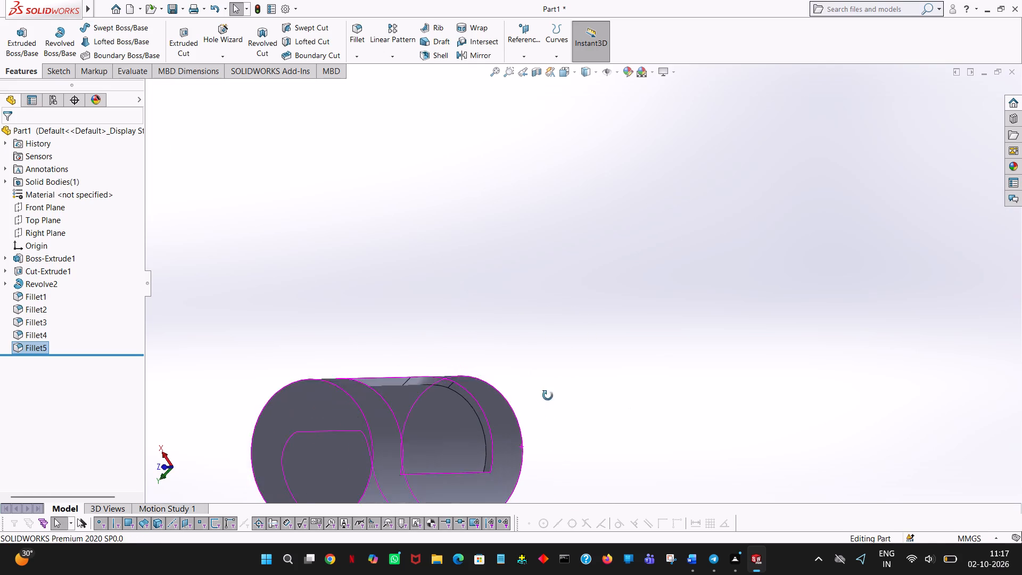
{"action": "middle_click_drag", "start_coordinate": [548, 396], "coordinate": [570, 475]}
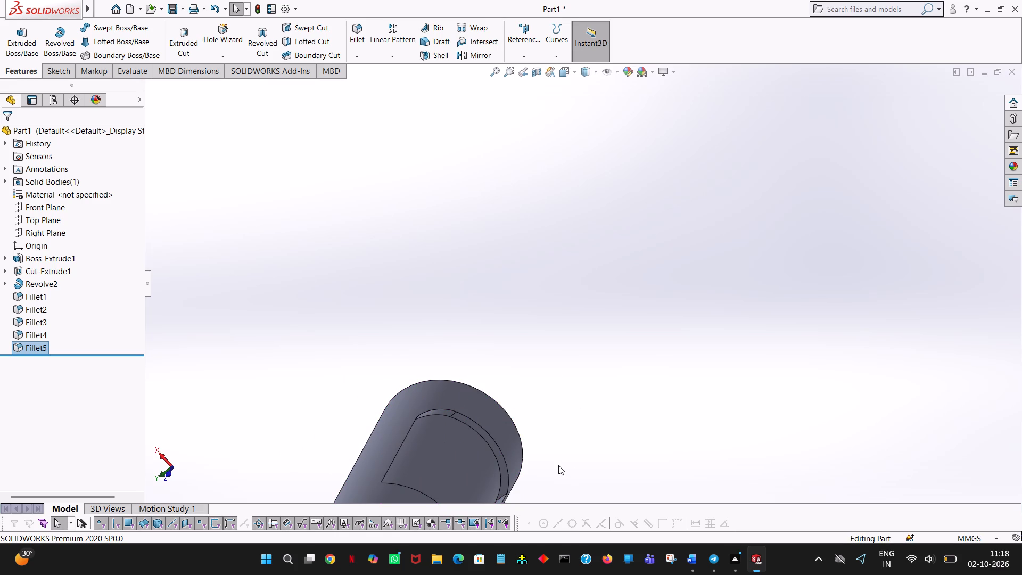
{"action": "middle_click_drag", "start_coordinate": [422, 454], "coordinate": [320, 492]}
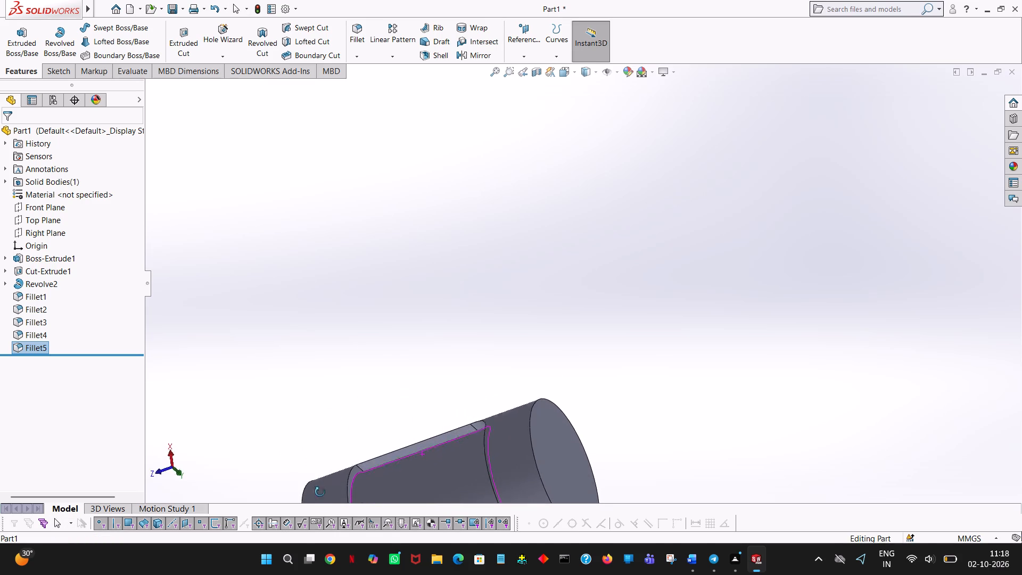
{"action": "middle_click_drag", "start_coordinate": [320, 492], "coordinate": [327, 520]}
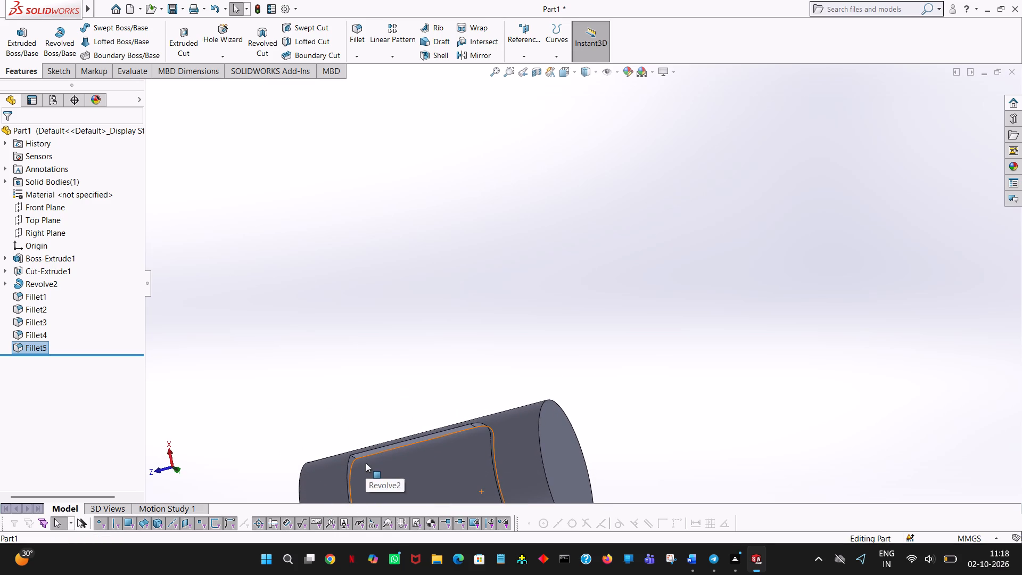
{"action": "scroll", "coordinate": [366, 463], "scroll_direction": "down", "scroll_amount": 6, "text": "ctrl"}
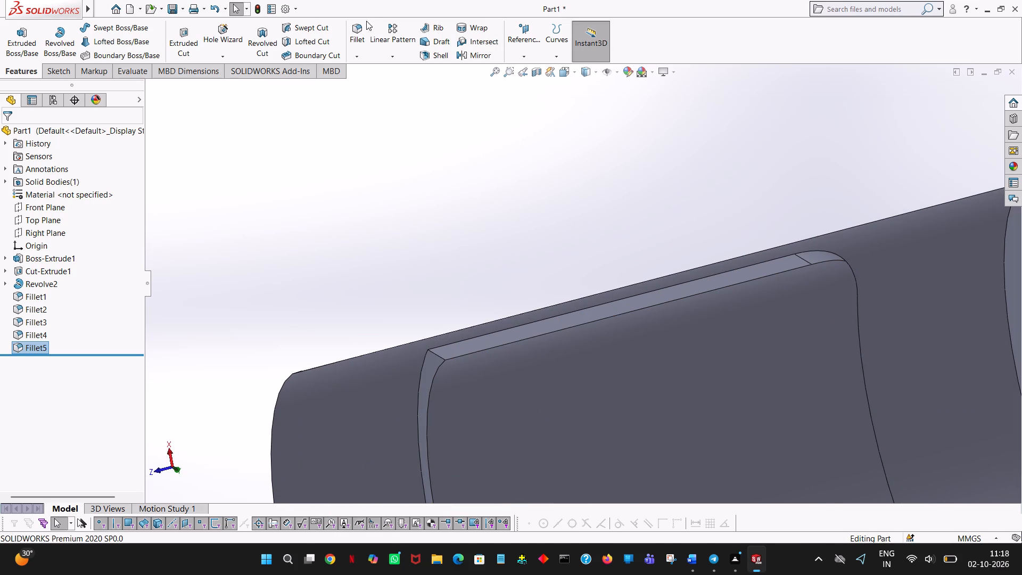
{"action": "left_click", "coordinate": [363, 26]}
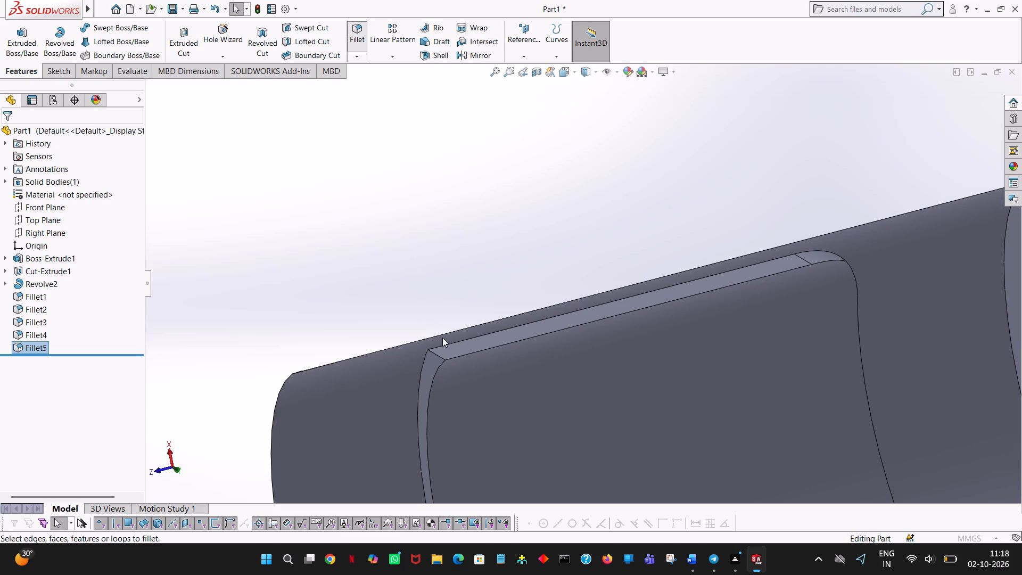
{"action": "left_click", "coordinate": [442, 356]}
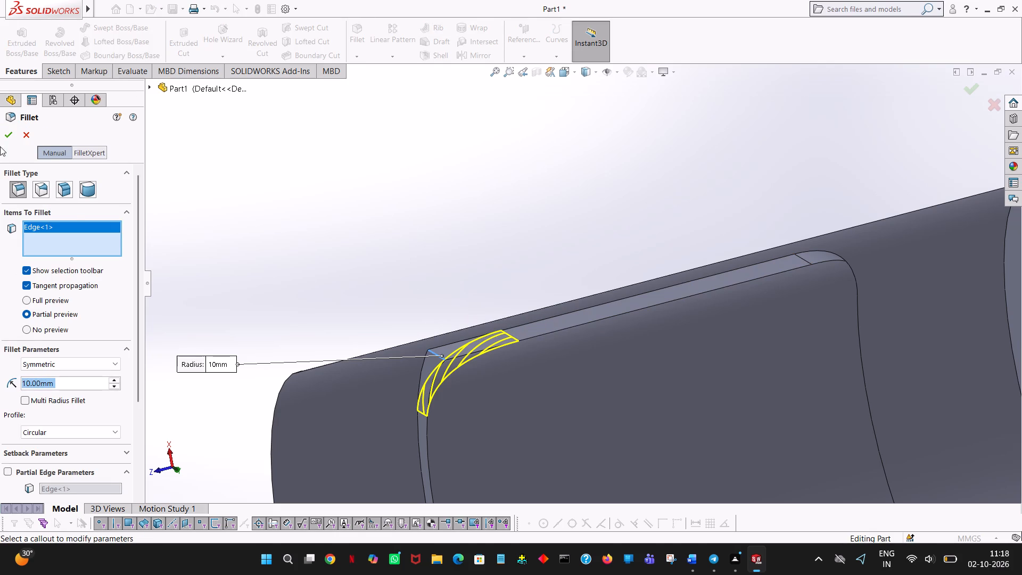
{"action": "left_click", "coordinate": [5, 138]}
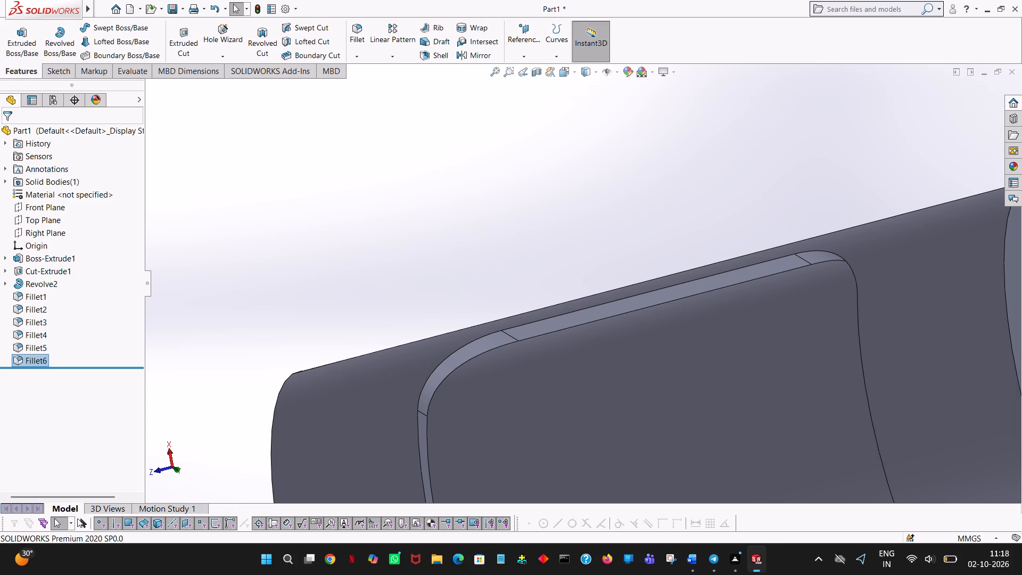
Fillet the second slot's -Z end corner edge on the opposite long wall with a 10 mm radius.
{"action": "middle_click_drag", "start_coordinate": [513, 378], "coordinate": [596, 209]}
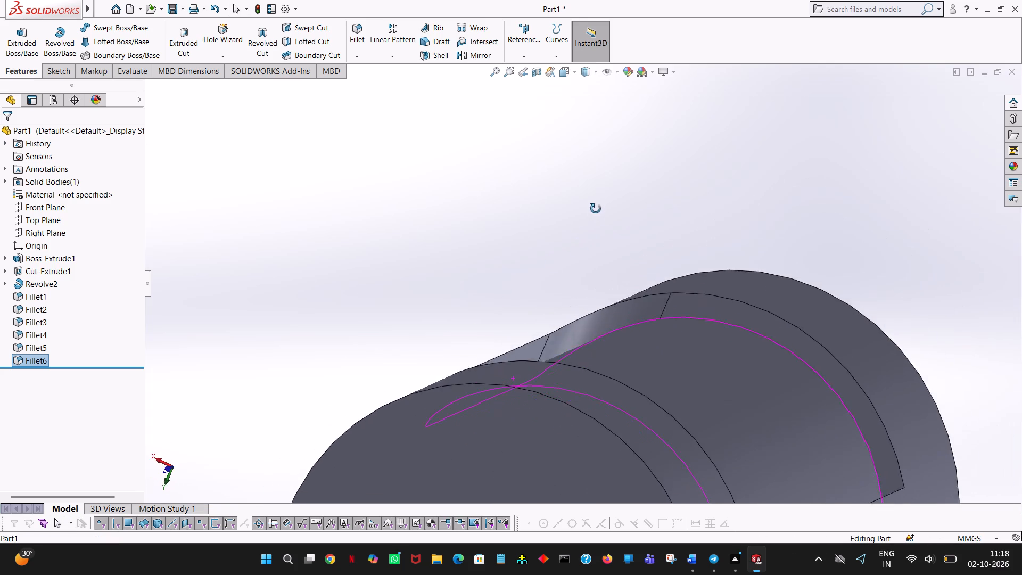
{"action": "middle_click_drag", "start_coordinate": [596, 209], "coordinate": [602, 450]}
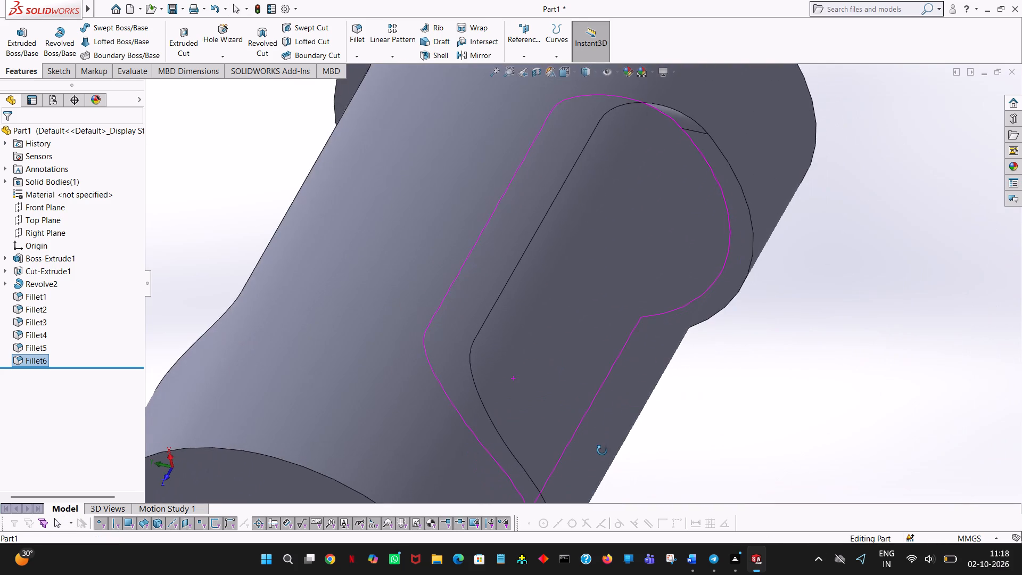
{"action": "middle_click_drag", "start_coordinate": [602, 450], "coordinate": [528, 425]}
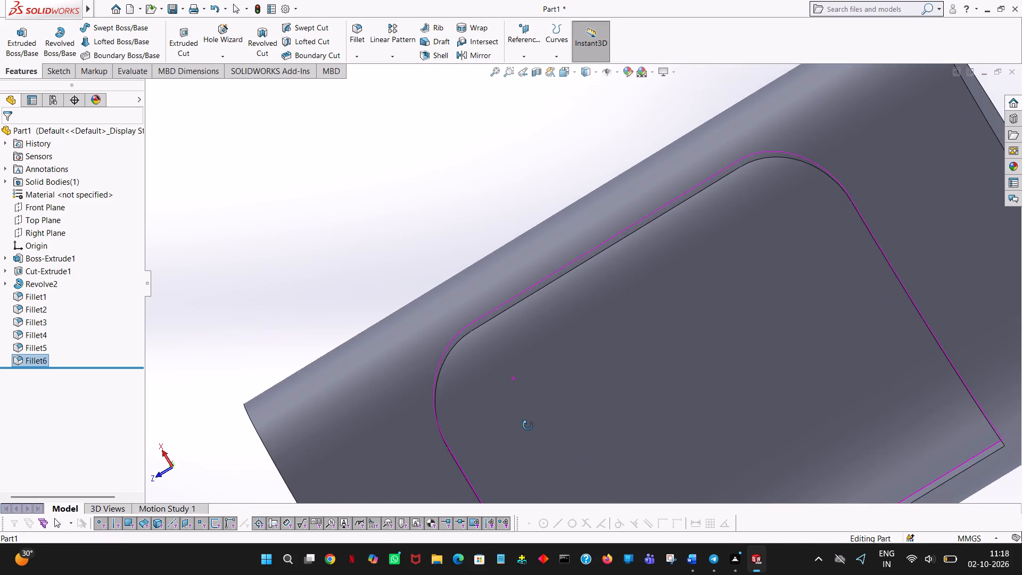
{"action": "middle_click_drag", "start_coordinate": [528, 425], "coordinate": [558, 425]}
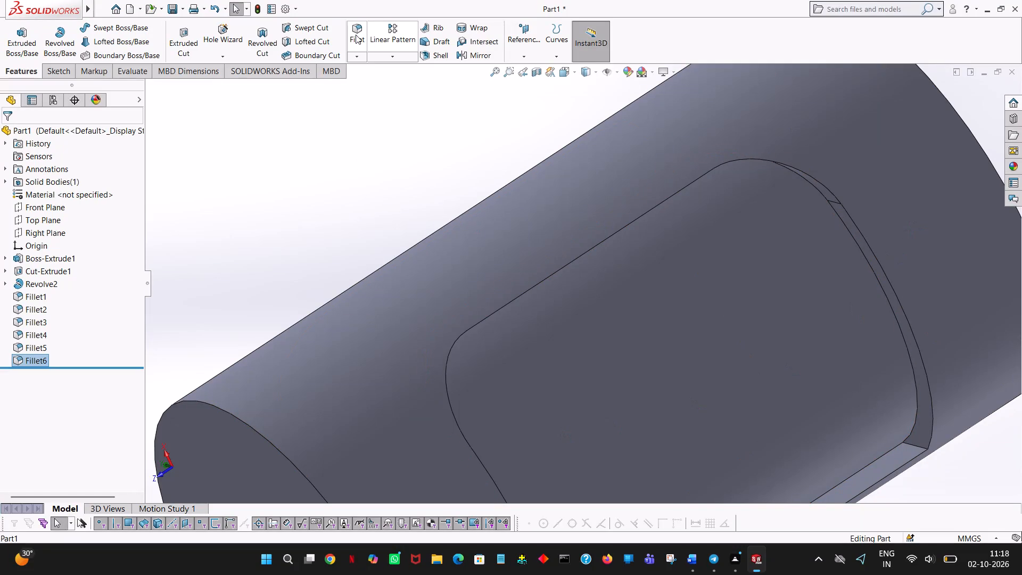
{"action": "left_click", "coordinate": [357, 33]}
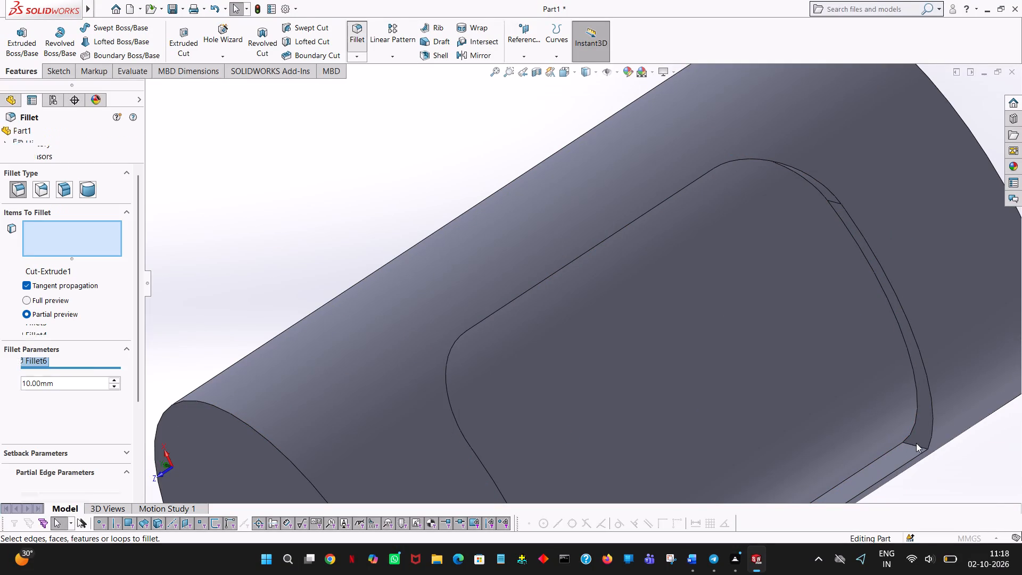
{"action": "left_click", "coordinate": [916, 446]}
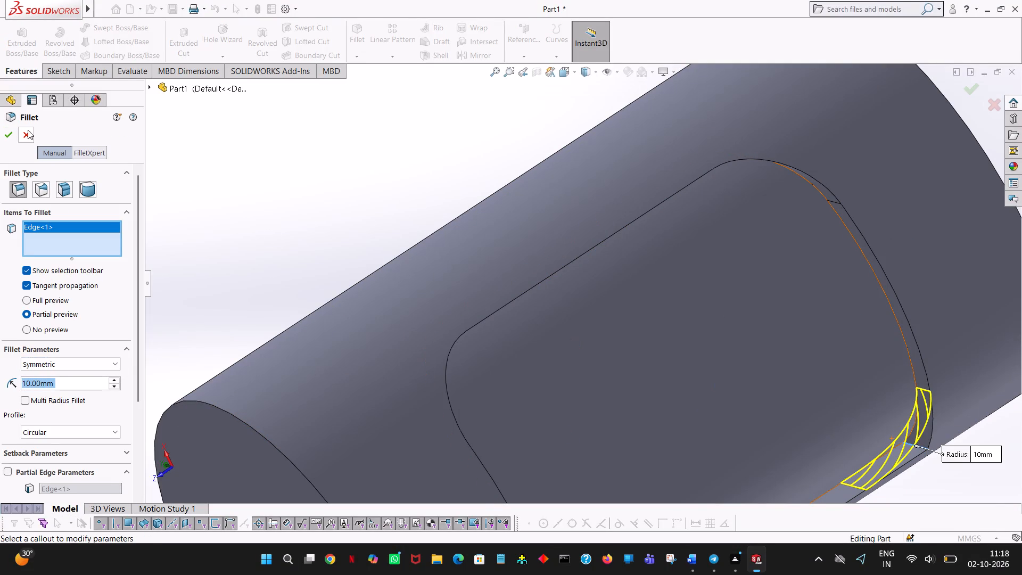
{"action": "left_click", "coordinate": [13, 135]}
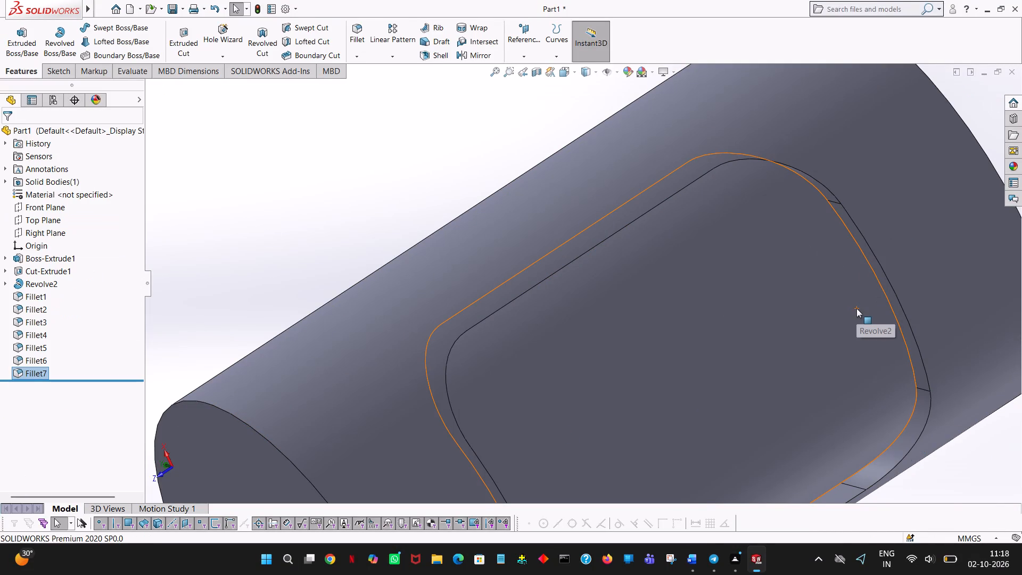
Fillet the second slot's last sharp corner edge, at its +Z end, with a 10 mm radius.
{"action": "scroll", "coordinate": [856, 308], "scroll_direction": "down", "scroll_amount": 2, "text": "ctrl"}
{"action": "scroll", "coordinate": [856, 308], "scroll_direction": "up", "scroll_amount": 6, "text": "ctrl"}
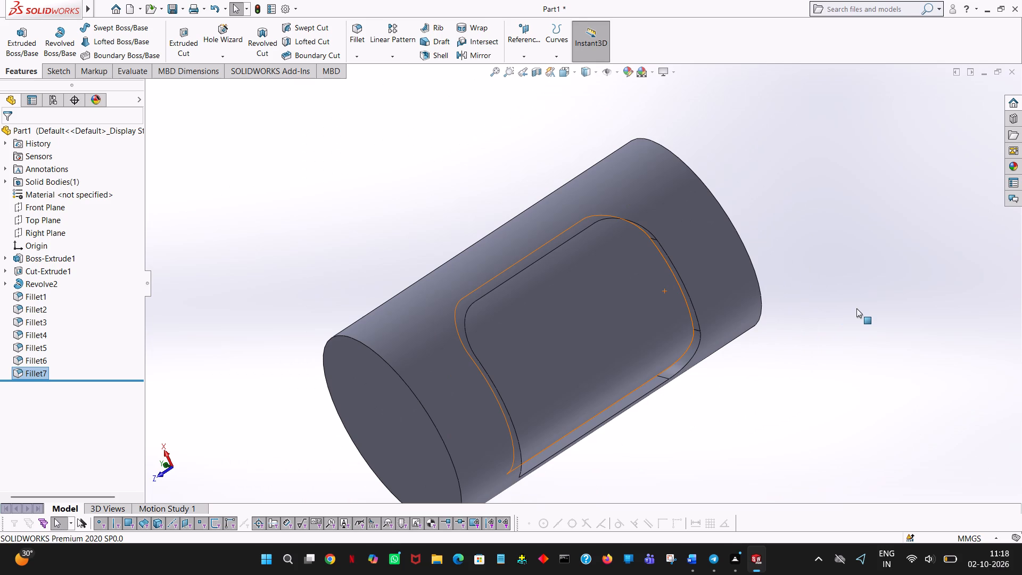
{"action": "middle_click_drag", "start_coordinate": [605, 468], "coordinate": [541, 372]}
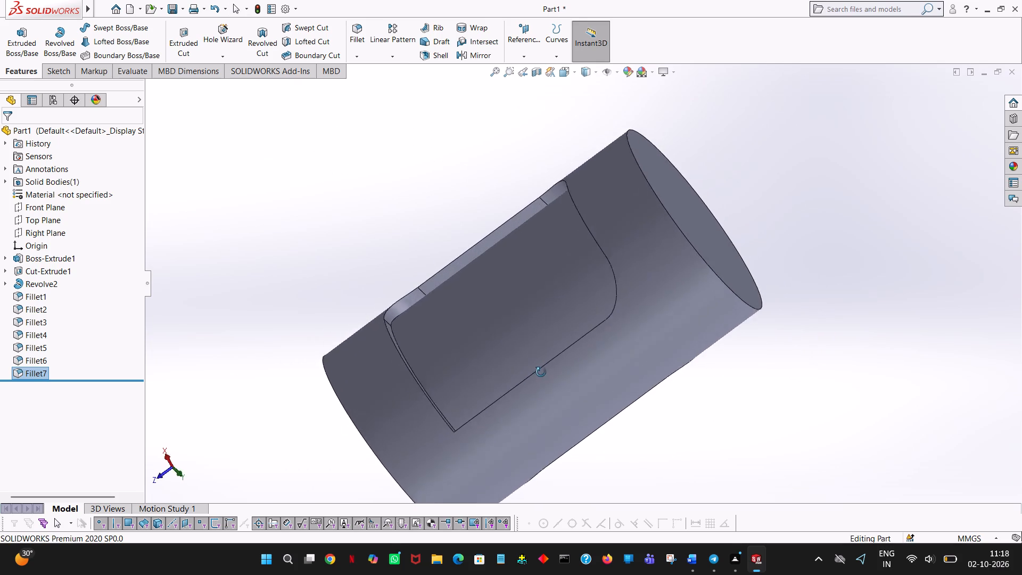
{"action": "middle_click_drag", "start_coordinate": [541, 372], "coordinate": [559, 448]}
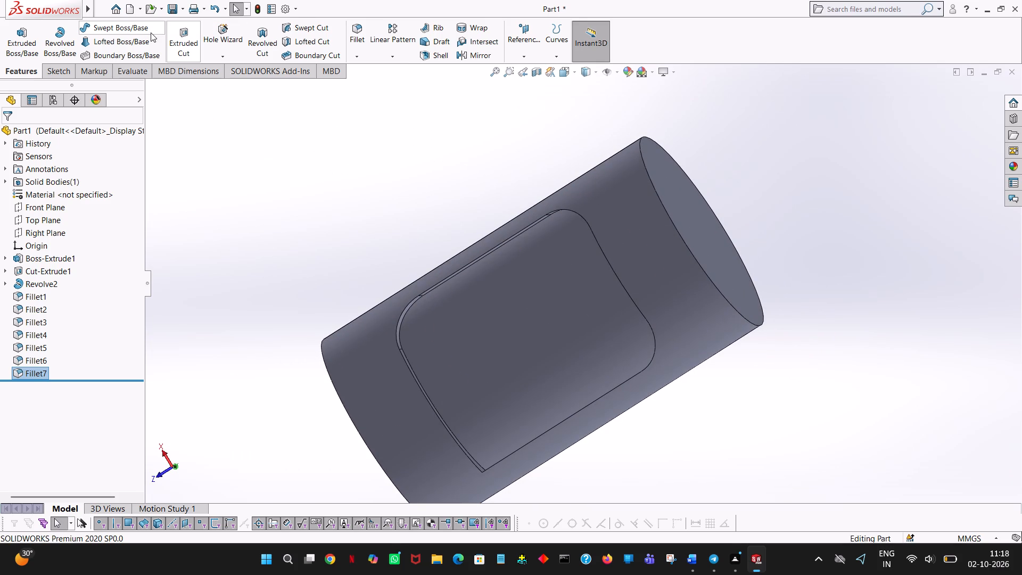
{"action": "left_click", "coordinate": [365, 35]}
{"action": "middle_click_drag", "start_coordinate": [499, 431], "coordinate": [516, 504]}
{"action": "left_click", "coordinate": [496, 481]}
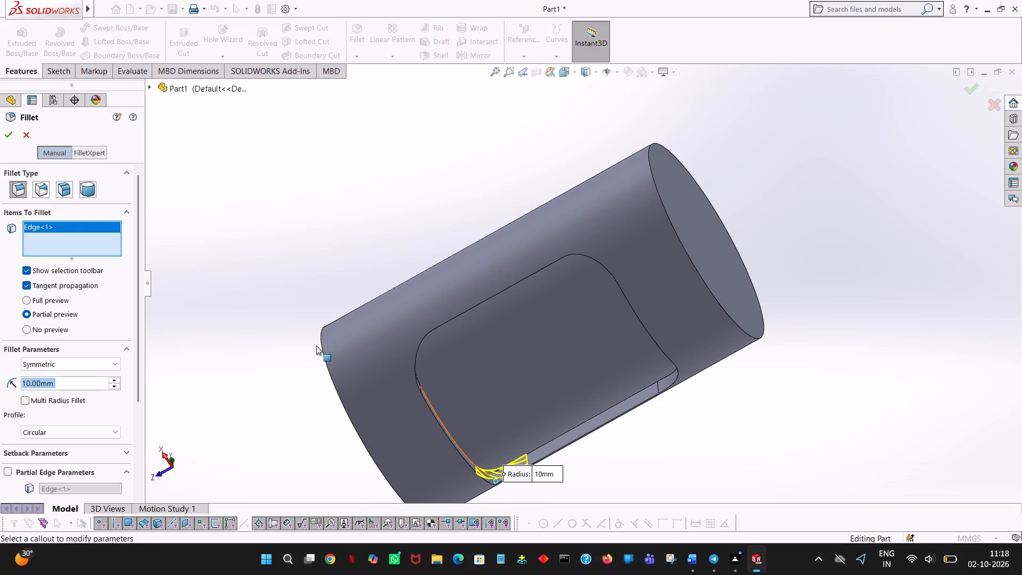
{"action": "left_click", "coordinate": [2, 132]}
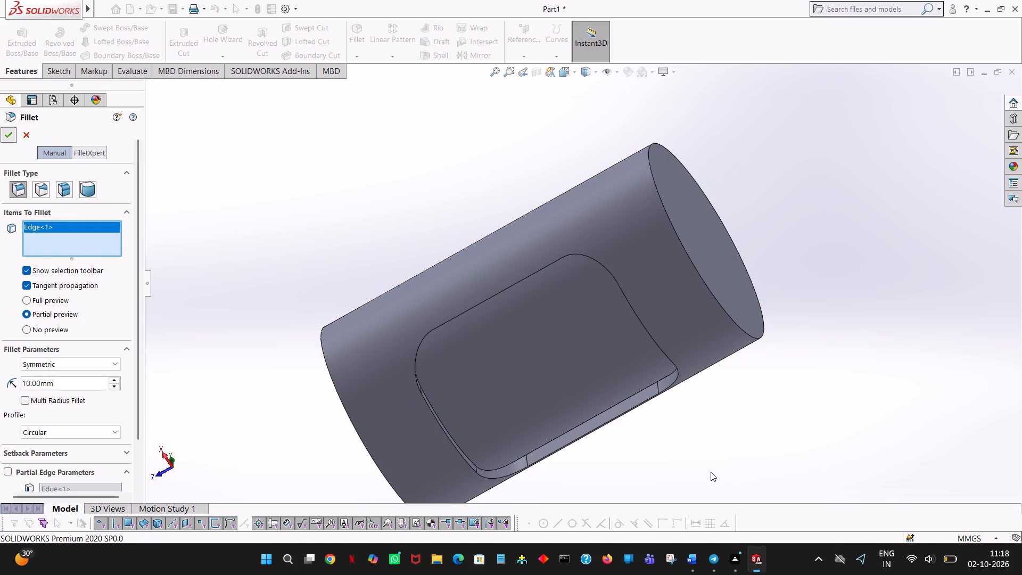
Chamfer the circular outer edge at the cylinder's -Z end by 2 mm at 45 degrees.
{"action": "middle_click_drag", "start_coordinate": [711, 472], "coordinate": [780, 132]}
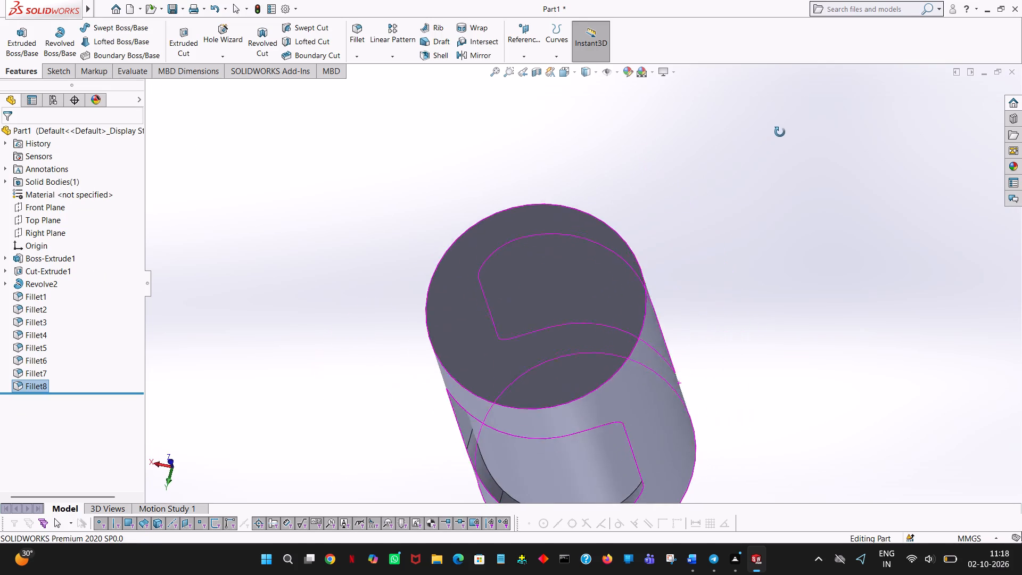
{"action": "middle_click_drag", "start_coordinate": [780, 132], "coordinate": [855, 240]}
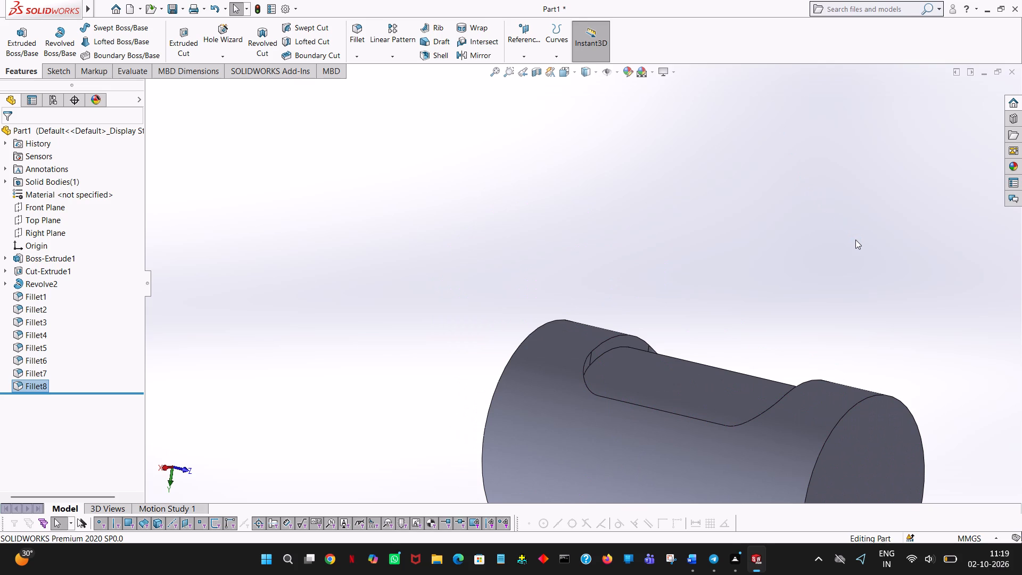
{"action": "middle_click_drag", "start_coordinate": [732, 284], "coordinate": [778, 293]}
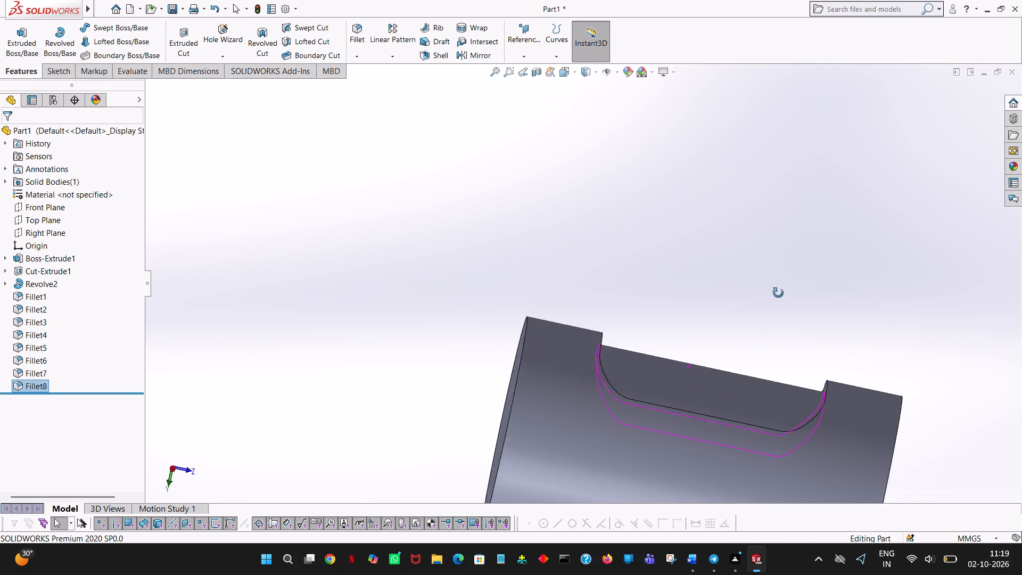
{"action": "middle_click_drag", "start_coordinate": [778, 293], "coordinate": [823, 296]}
{"action": "middle_click_drag", "start_coordinate": [670, 306], "coordinate": [614, 286]}
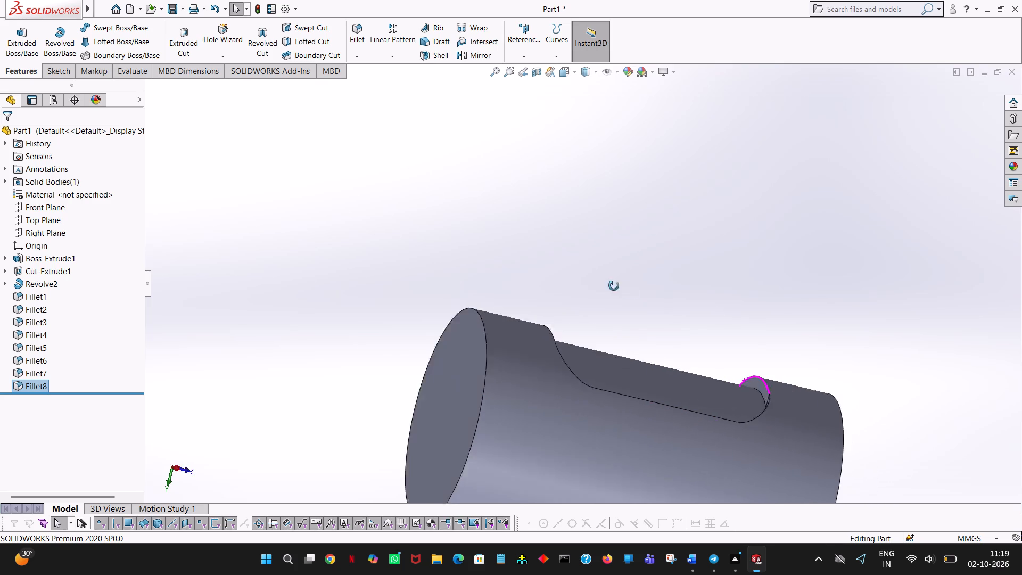
{"action": "middle_click_drag", "start_coordinate": [614, 286], "coordinate": [619, 313]}
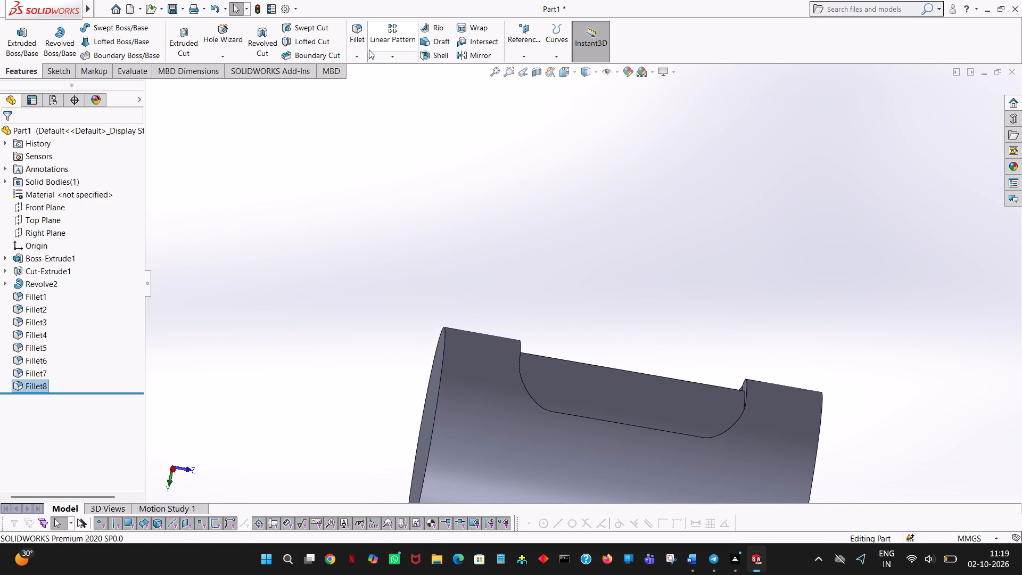
{"action": "left_click", "coordinate": [365, 57]}
{"action": "left_click", "coordinate": [366, 78]}
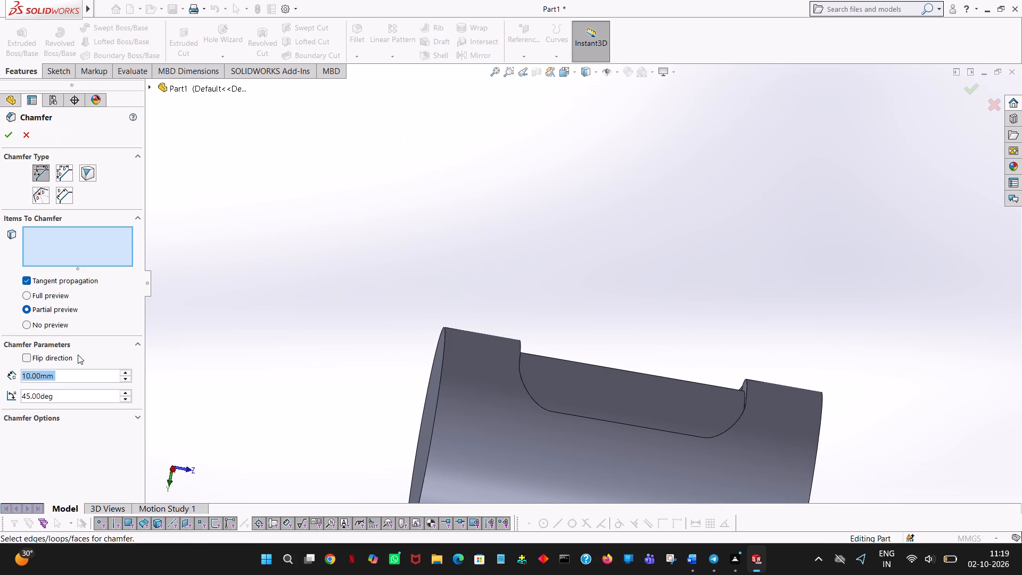
{"action": "key", "text": "2"}
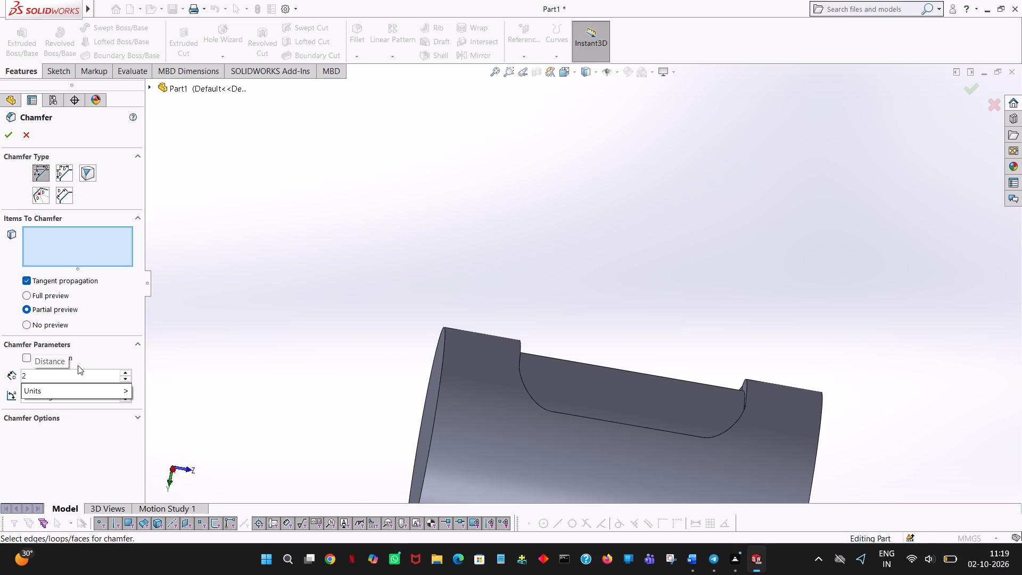
{"action": "left_click", "coordinate": [209, 237]}
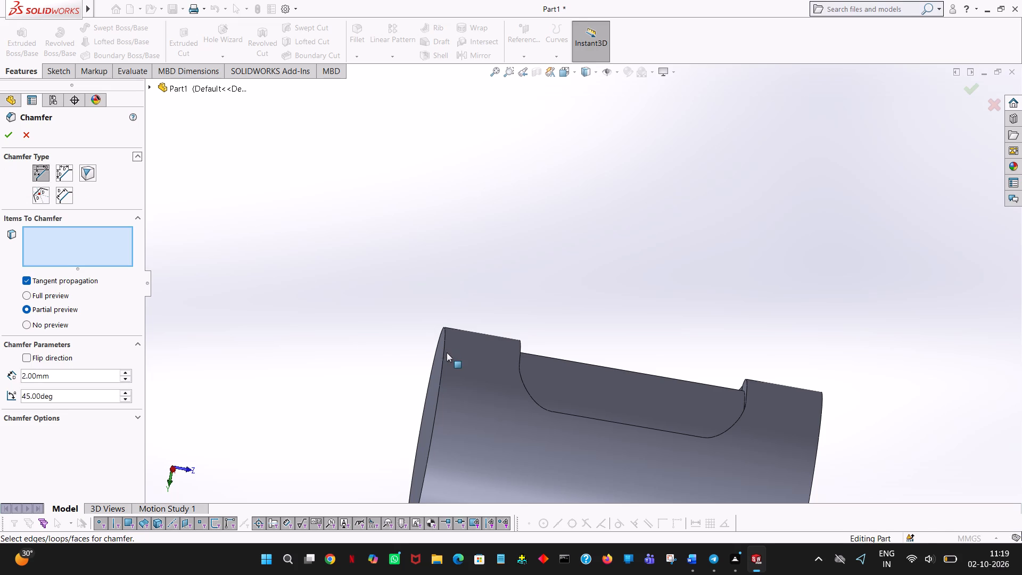
{"action": "left_click", "coordinate": [443, 353]}
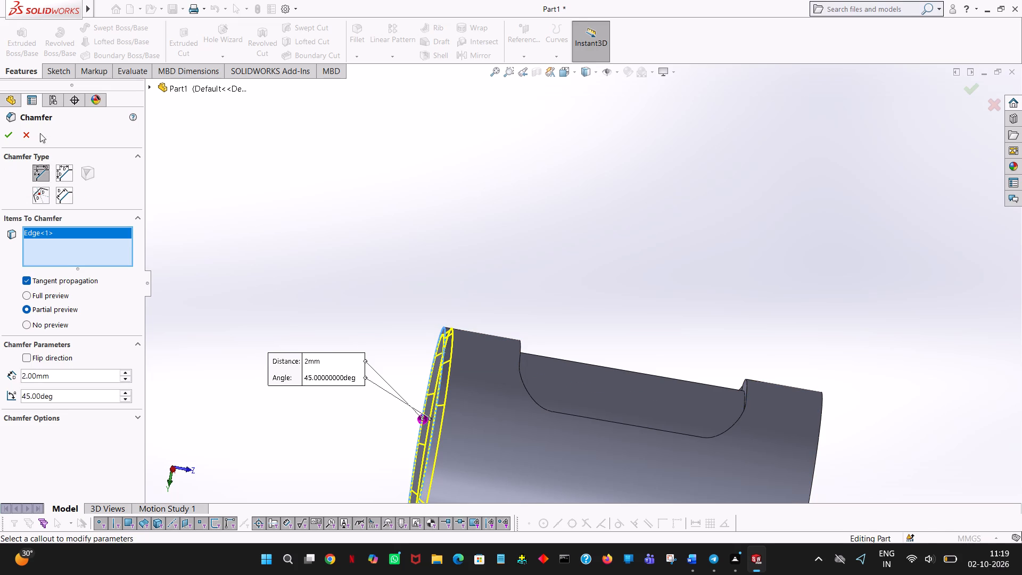
{"action": "left_click", "coordinate": [11, 133]}
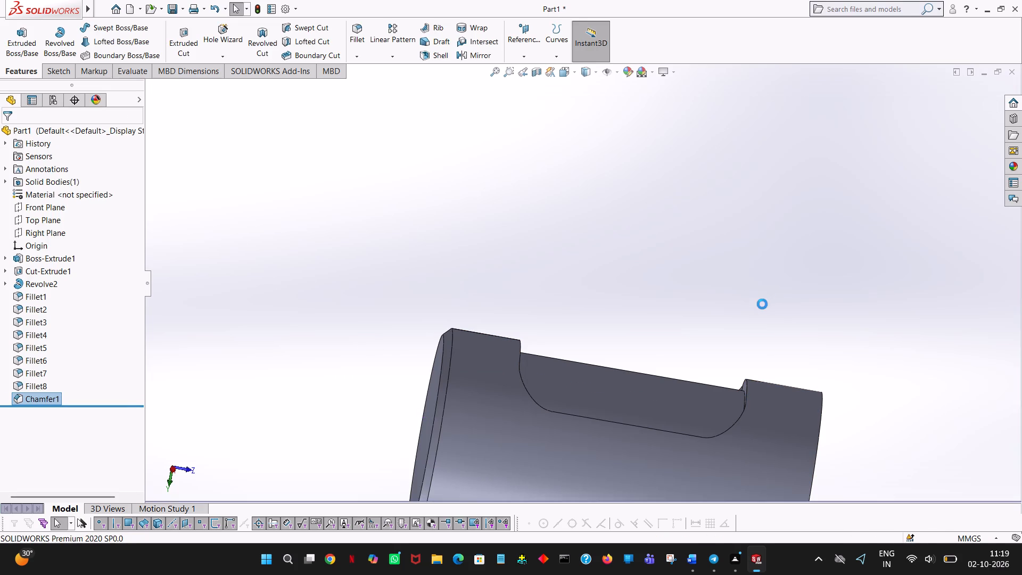
Chamfer the circular outer edge at the cylinder's +Z end by 2 mm at 45 degrees.
{"action": "middle_click_drag", "start_coordinate": [747, 309], "coordinate": [723, 287]}
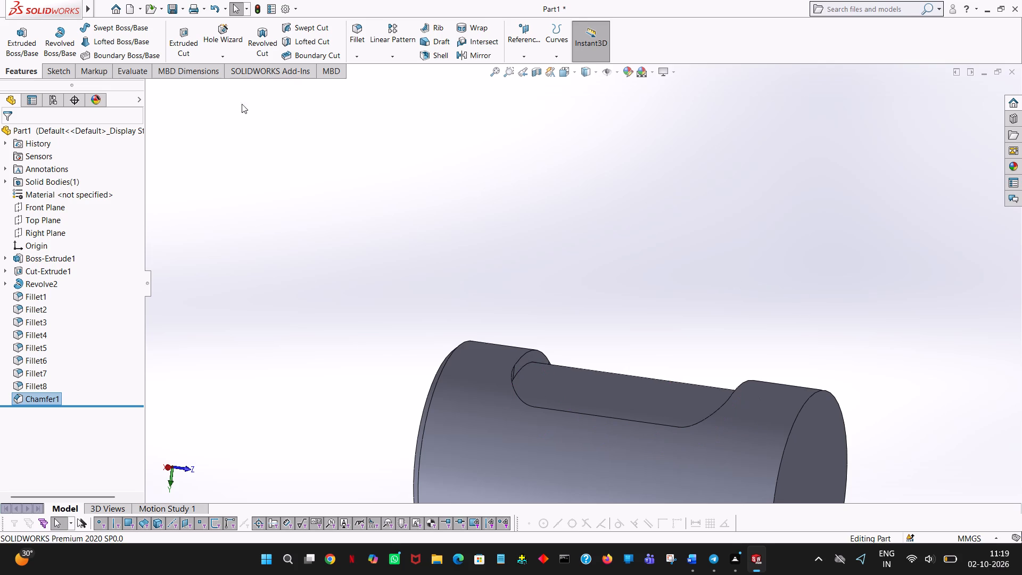
{"action": "left_click", "coordinate": [362, 56]}
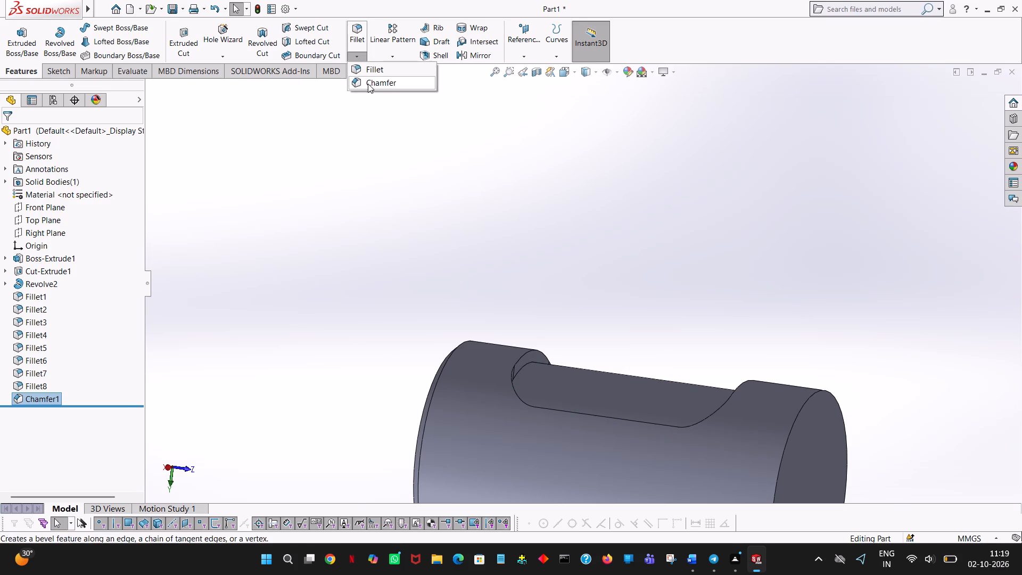
{"action": "left_click", "coordinate": [368, 85]}
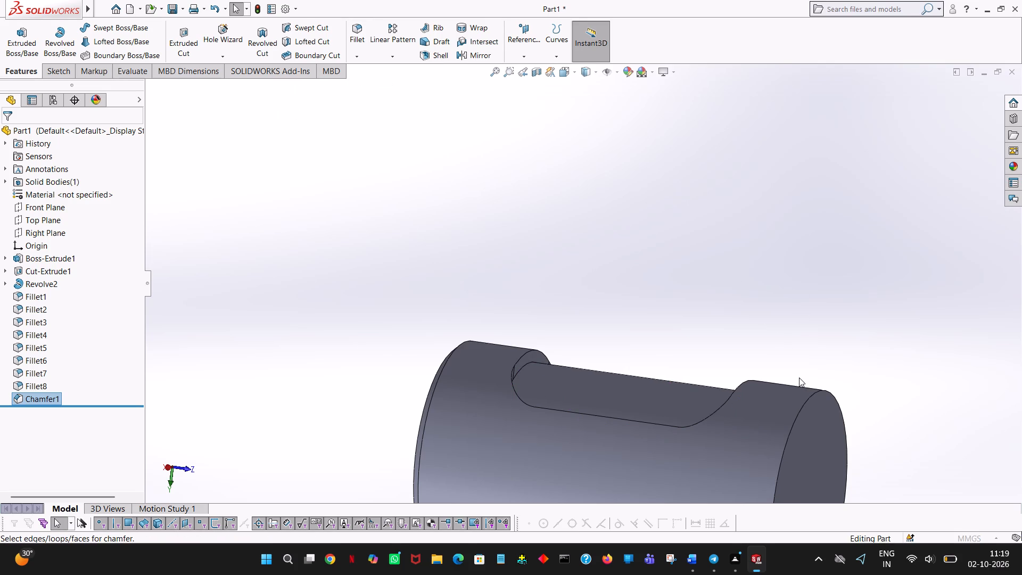
{"action": "left_click", "coordinate": [814, 395]}
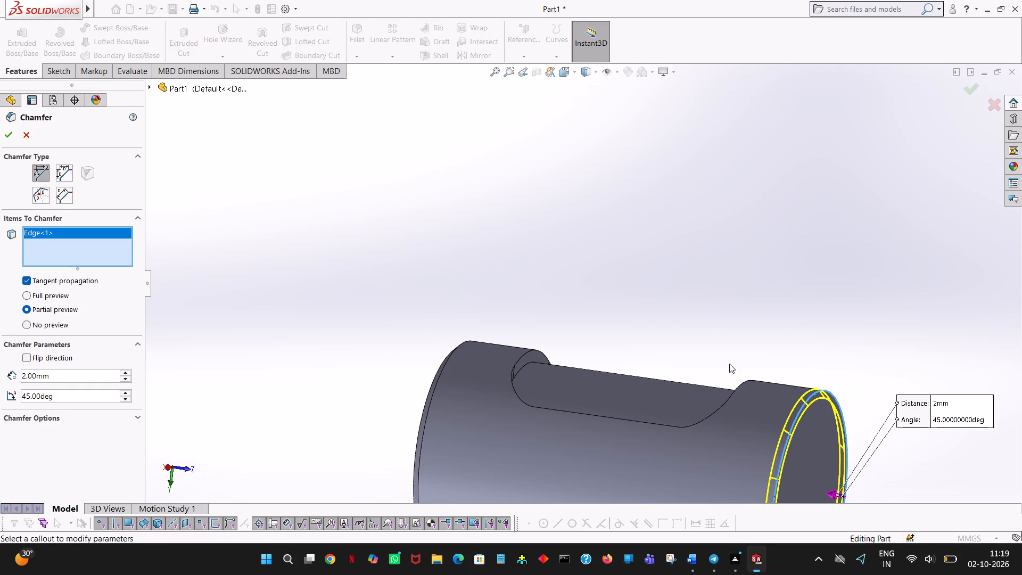
{"action": "left_click", "coordinate": [8, 133]}
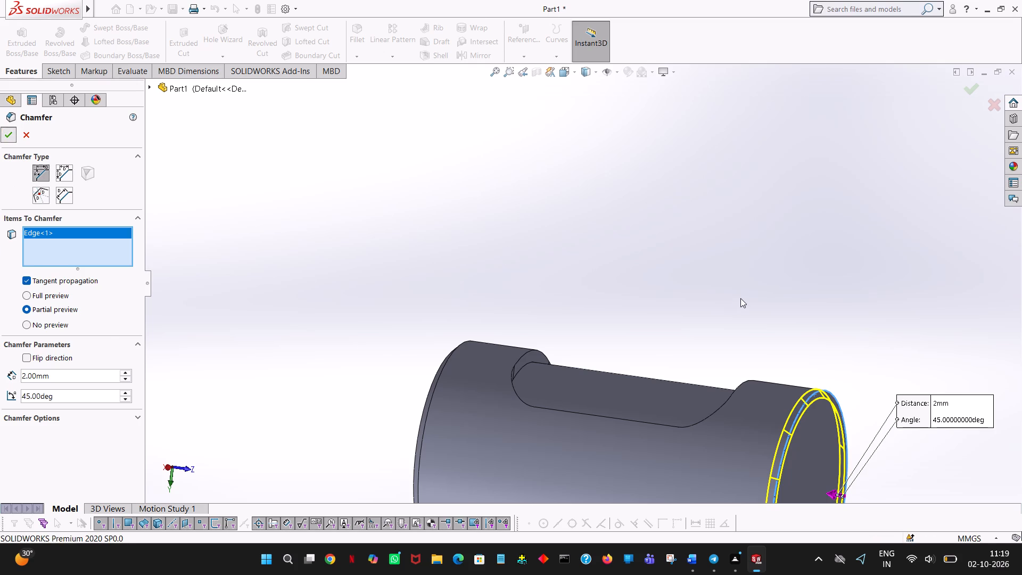
{"action": "left_click", "coordinate": [742, 269]}
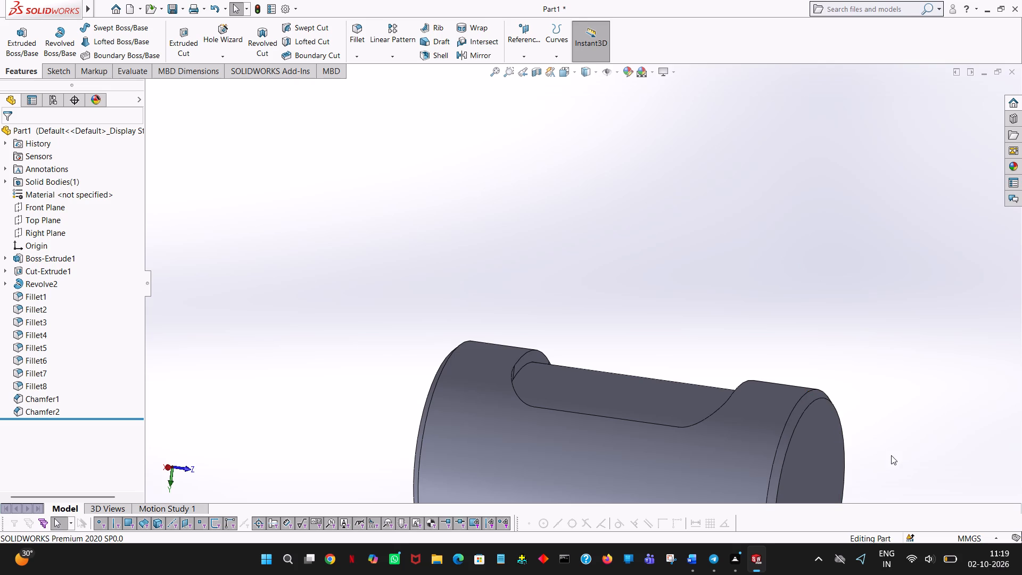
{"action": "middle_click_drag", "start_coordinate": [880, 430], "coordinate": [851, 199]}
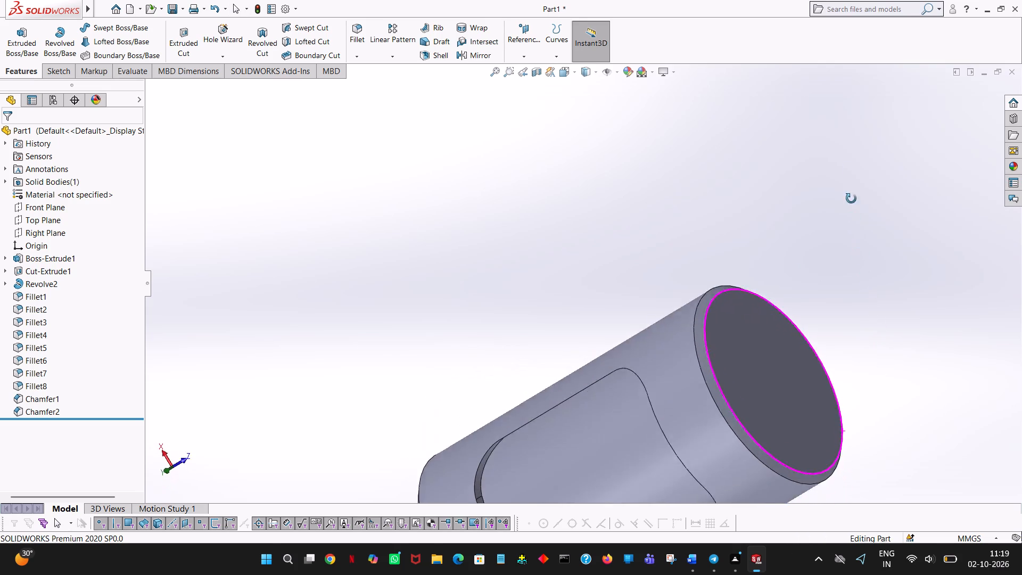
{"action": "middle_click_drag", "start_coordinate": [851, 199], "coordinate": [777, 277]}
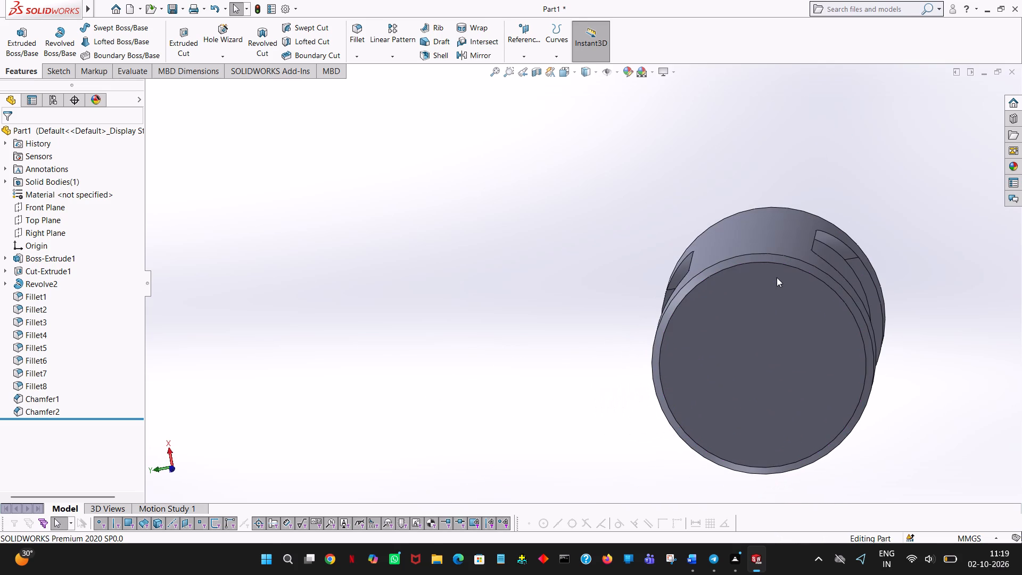
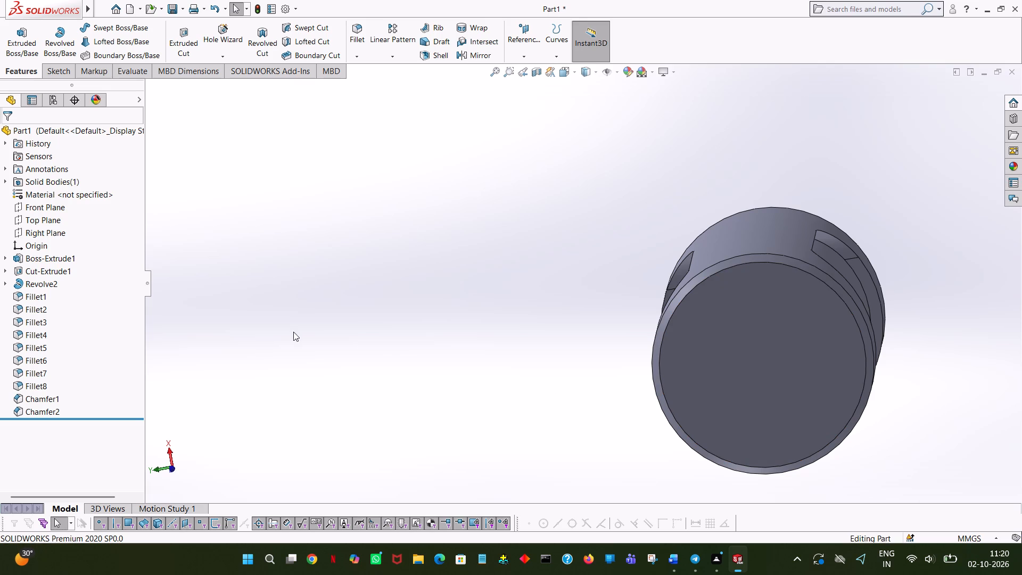
Sketch a circle of 15 mm radius centred on the origin on the cylinder's +Z end face.
{"action": "left_click", "coordinate": [185, 39]}
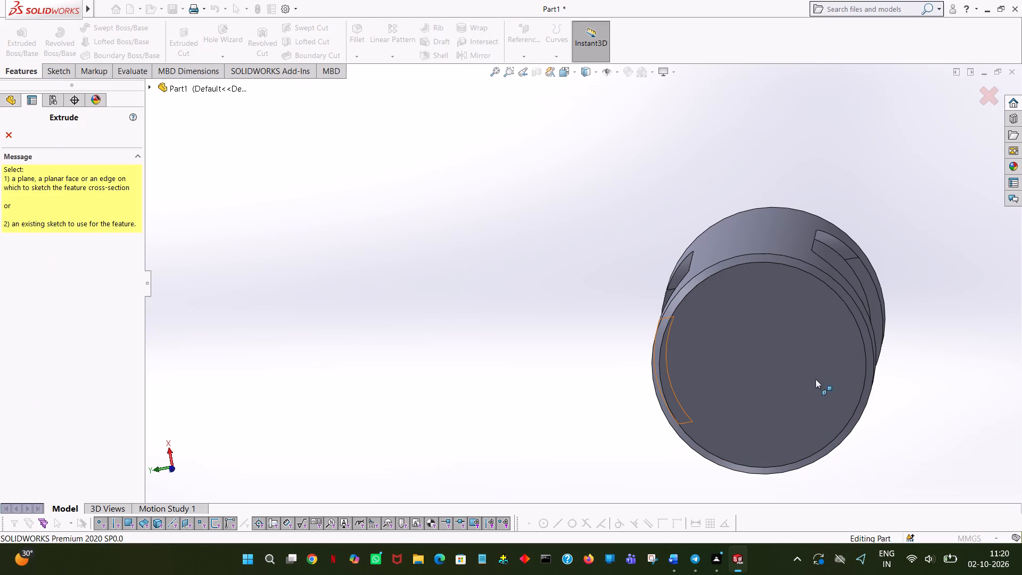
{"action": "left_click", "coordinate": [834, 375]}
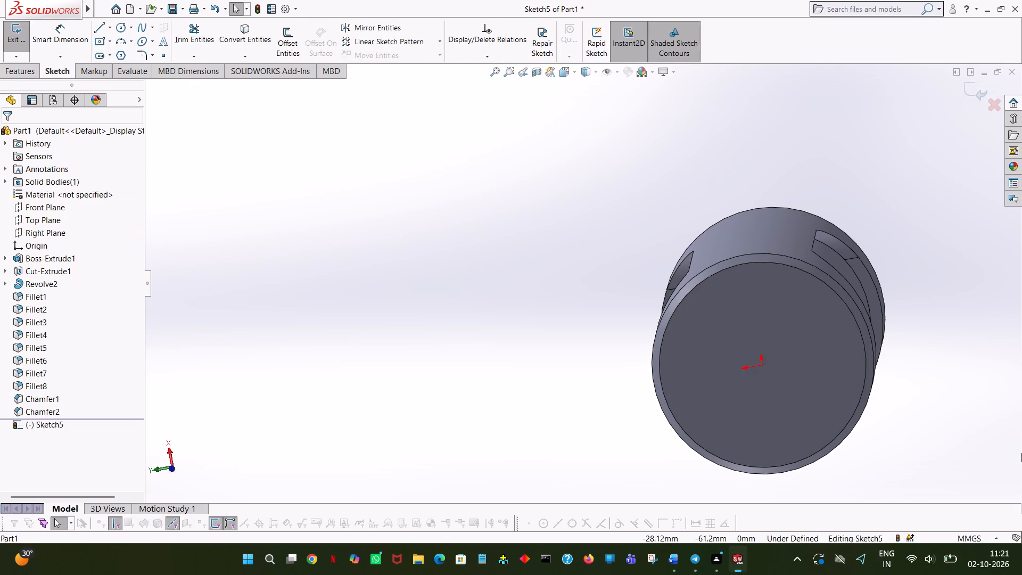
{"action": "middle_click_drag", "start_coordinate": [1021, 453], "coordinate": [999, 421]}
{"action": "middle_click_drag", "start_coordinate": [970, 423], "coordinate": [837, 362]}
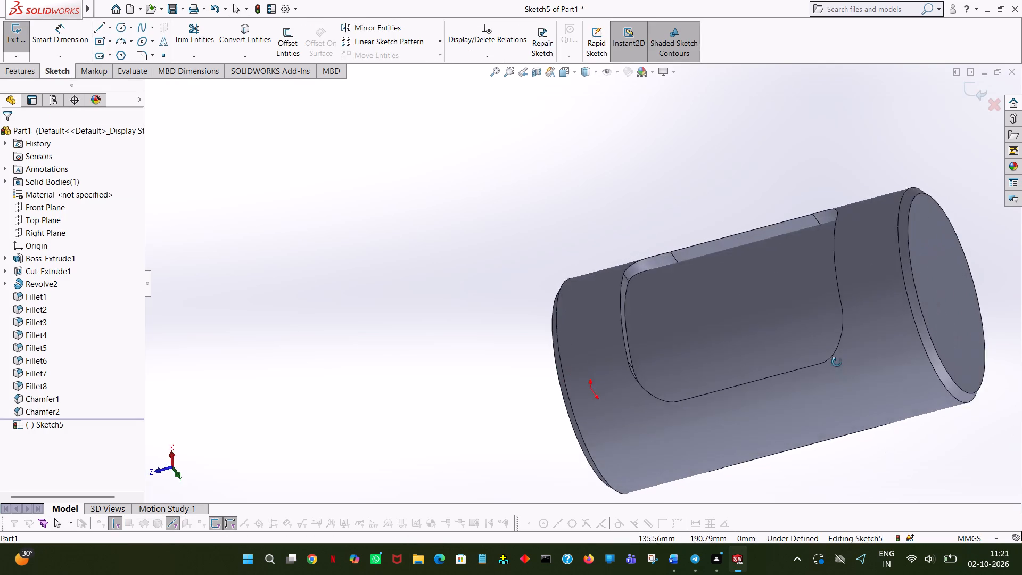
{"action": "middle_click_drag", "start_coordinate": [837, 362], "coordinate": [1011, 197]}
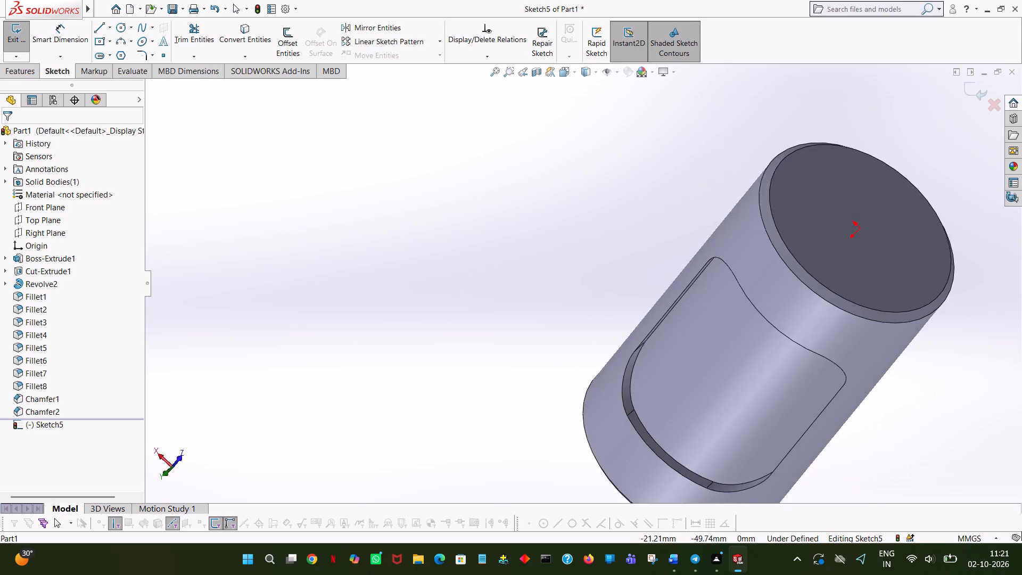
{"action": "middle_click_drag", "start_coordinate": [1011, 197], "coordinate": [1006, 347]}
{"action": "middle_click_drag", "start_coordinate": [1006, 347], "coordinate": [976, 382]}
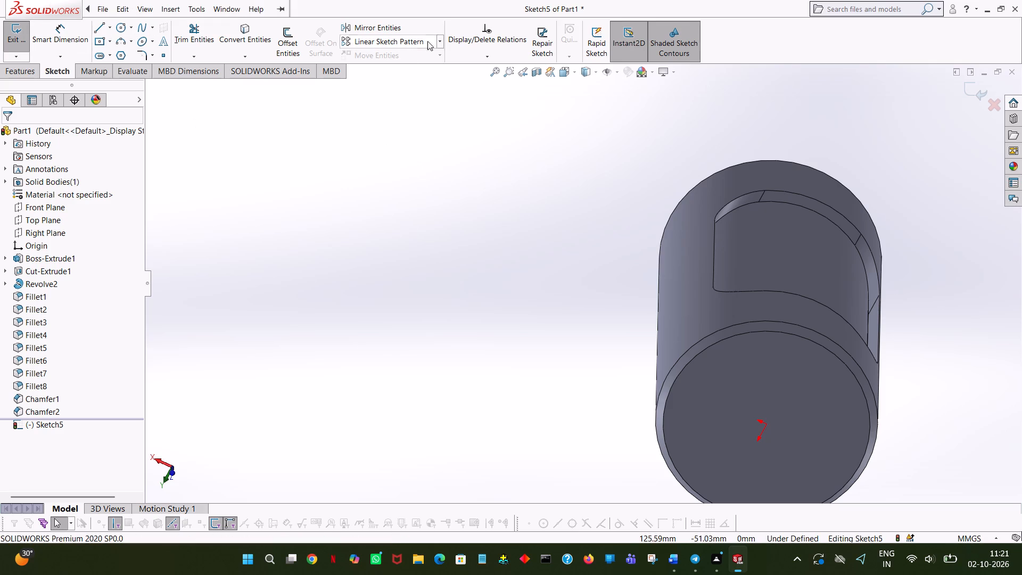
{"action": "left_click", "coordinate": [391, 268]}
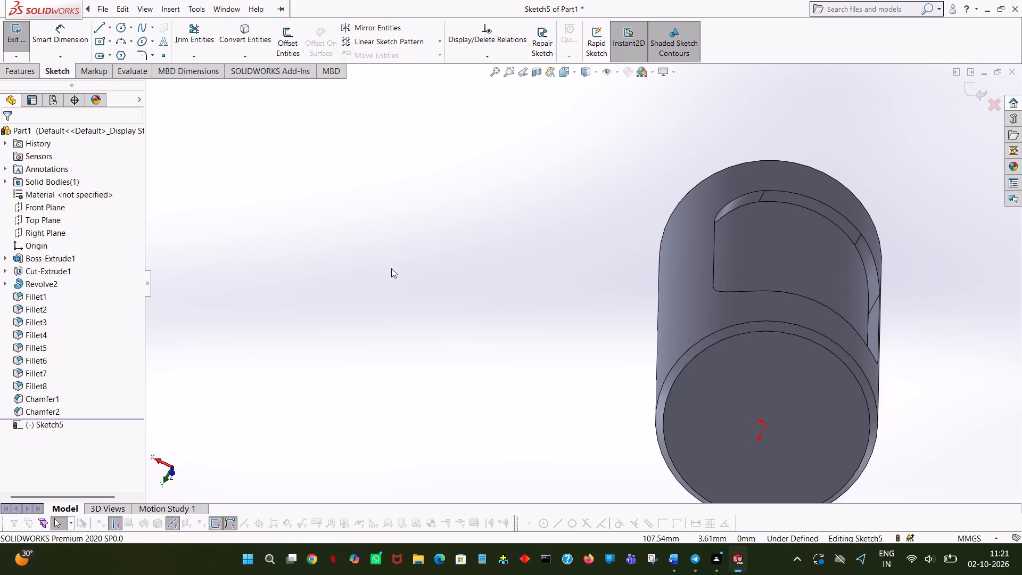
{"action": "key", "text": "space"}
{"action": "left_click", "coordinate": [136, 84]}
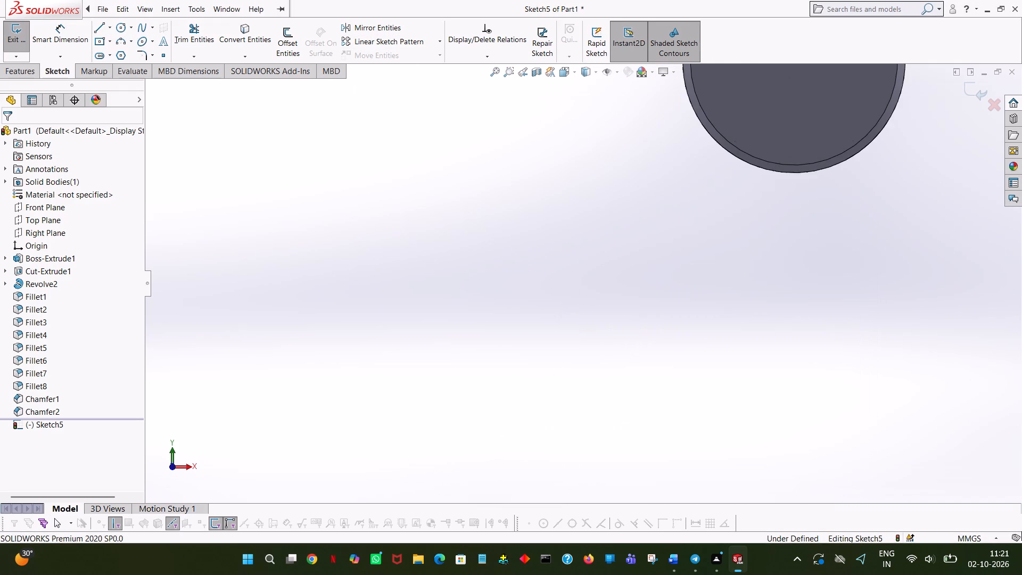
{"action": "middle_click_drag", "start_coordinate": [560, 182], "coordinate": [561, 188], "text": "ctrl"}
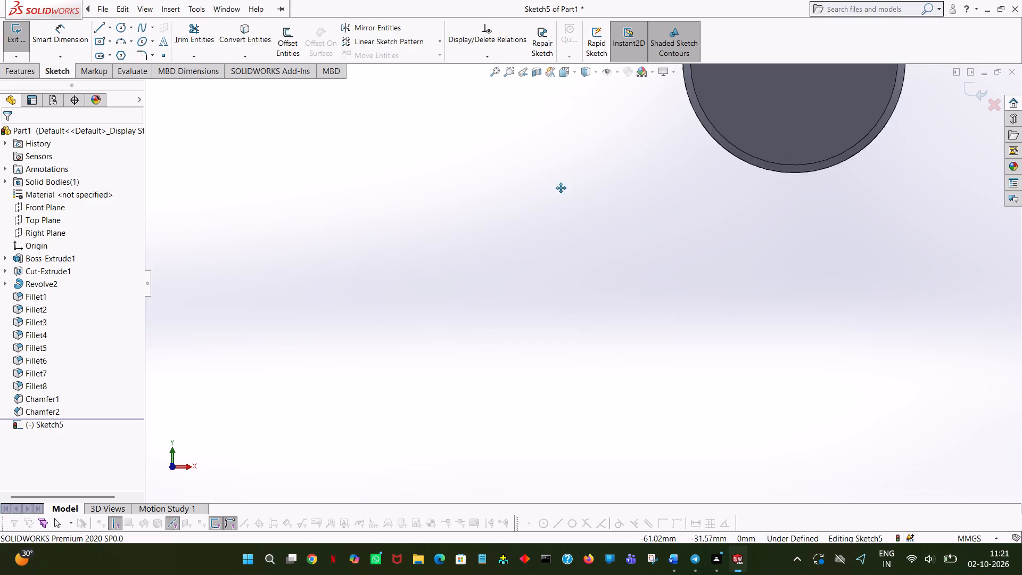
{"action": "middle_click_drag", "start_coordinate": [561, 188], "coordinate": [479, 375], "text": "ctrl"}
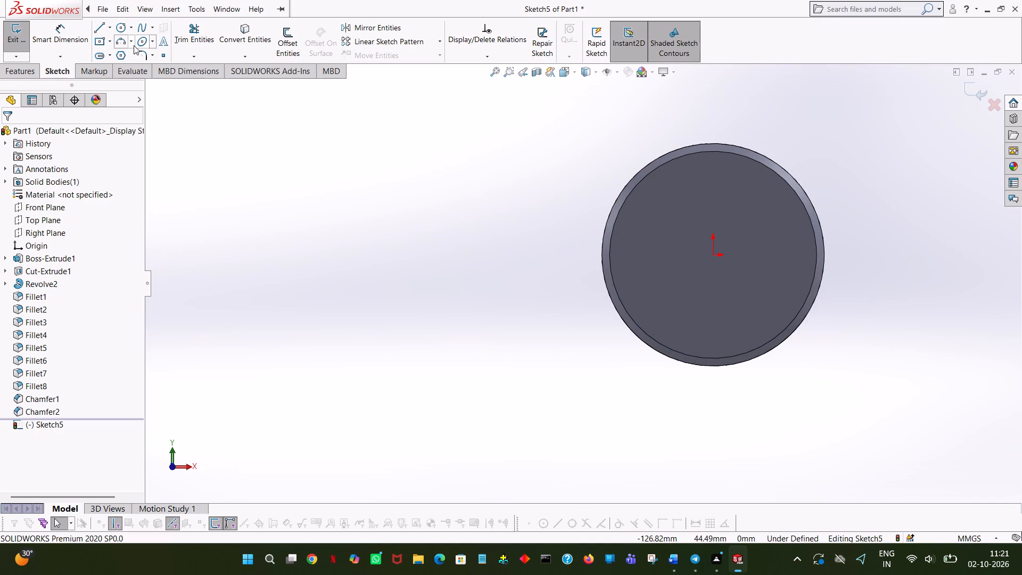
{"action": "left_click", "coordinate": [121, 25]}
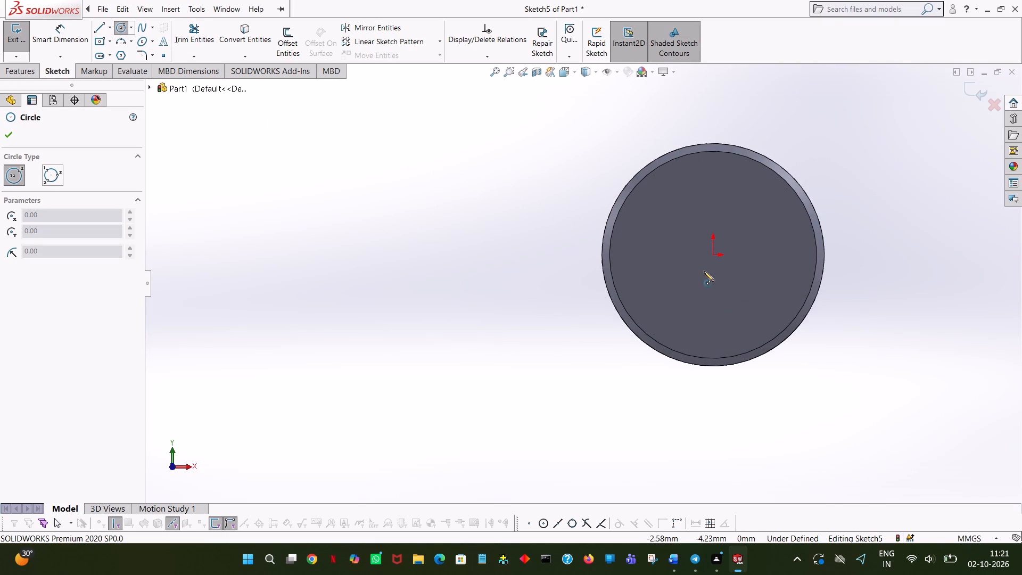
{"action": "left_click", "coordinate": [712, 258]}
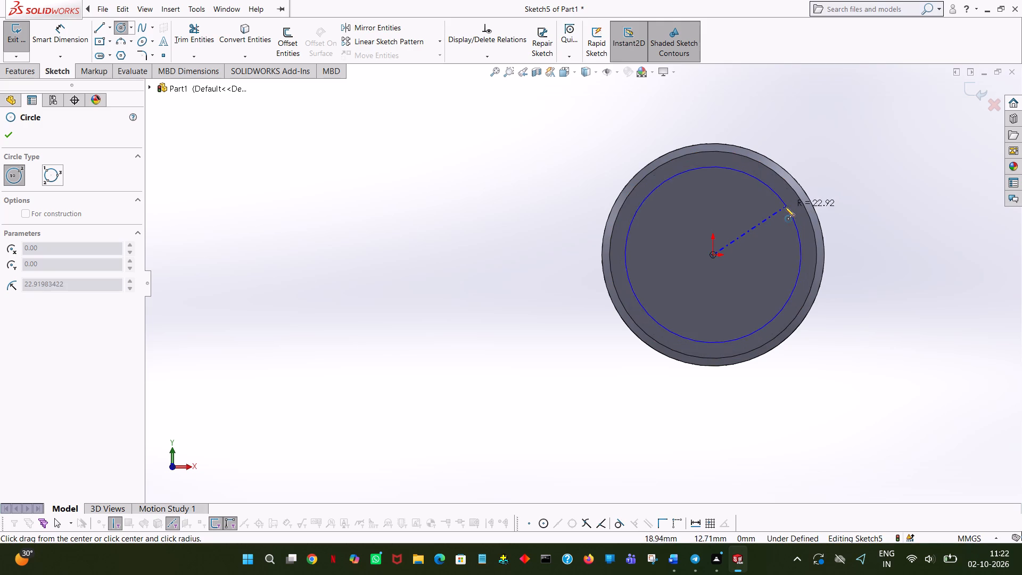
{"action": "left_click", "coordinate": [780, 208]}
{"action": "type", "text": "15"}
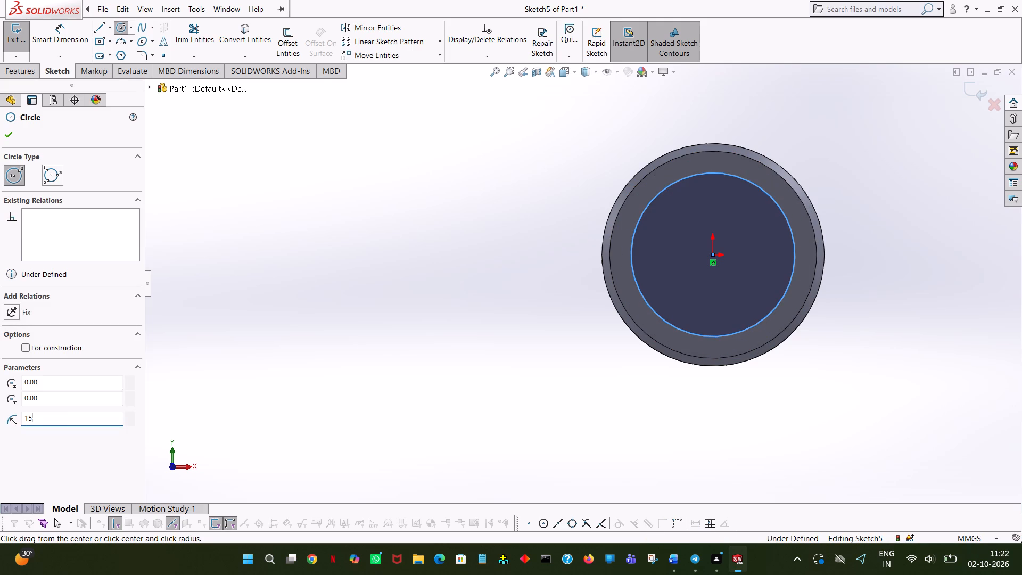
{"action": "key", "text": "Return"}
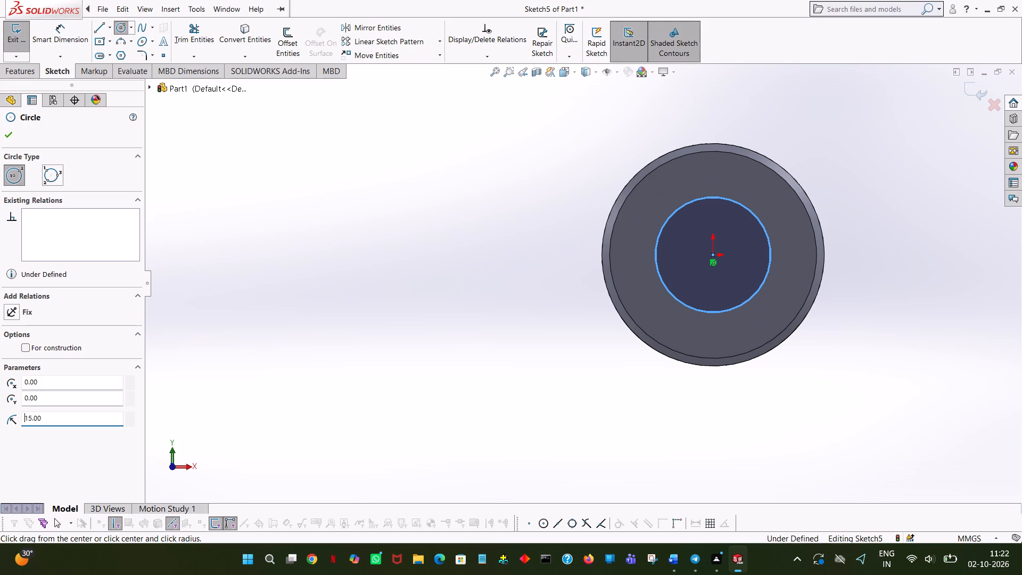
{"action": "left_click", "coordinate": [6, 137]}
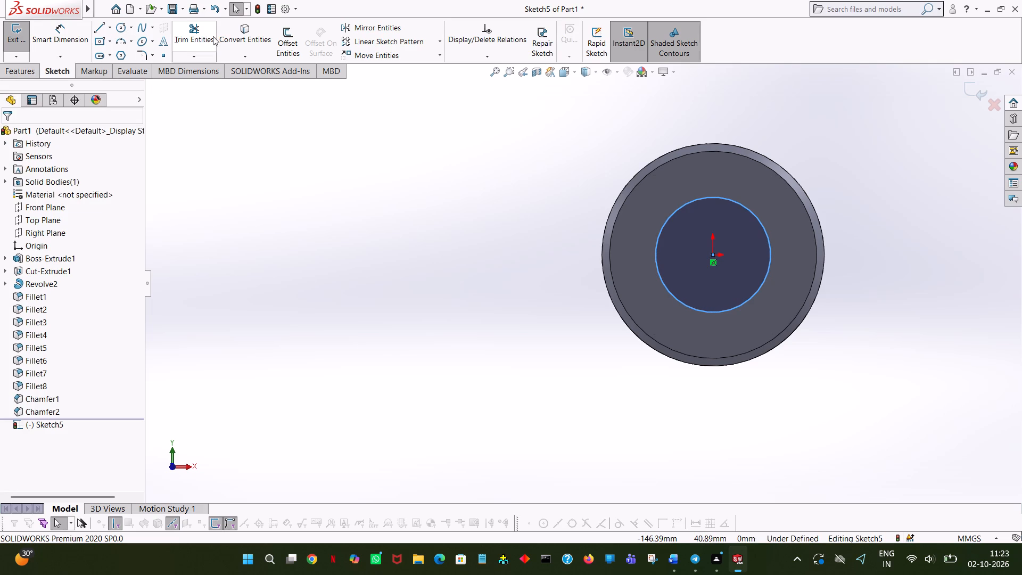
{"action": "left_click", "coordinate": [263, 36]}
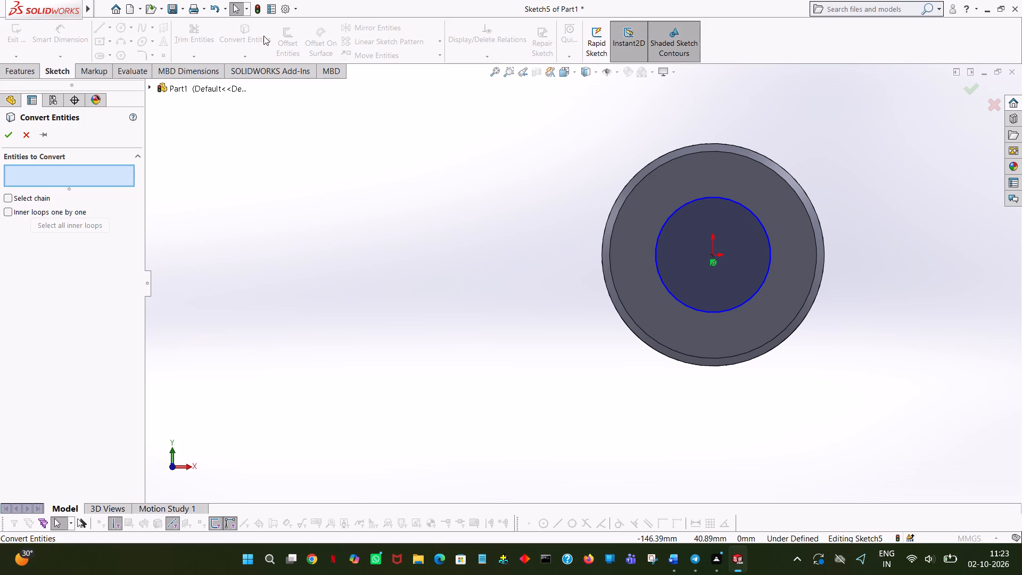
{"action": "left_click", "coordinate": [31, 136]}
Cut-extrude the end-face circle as a blind bore 80 mm deep into the cylinder.
{"action": "left_click", "coordinate": [29, 68]}
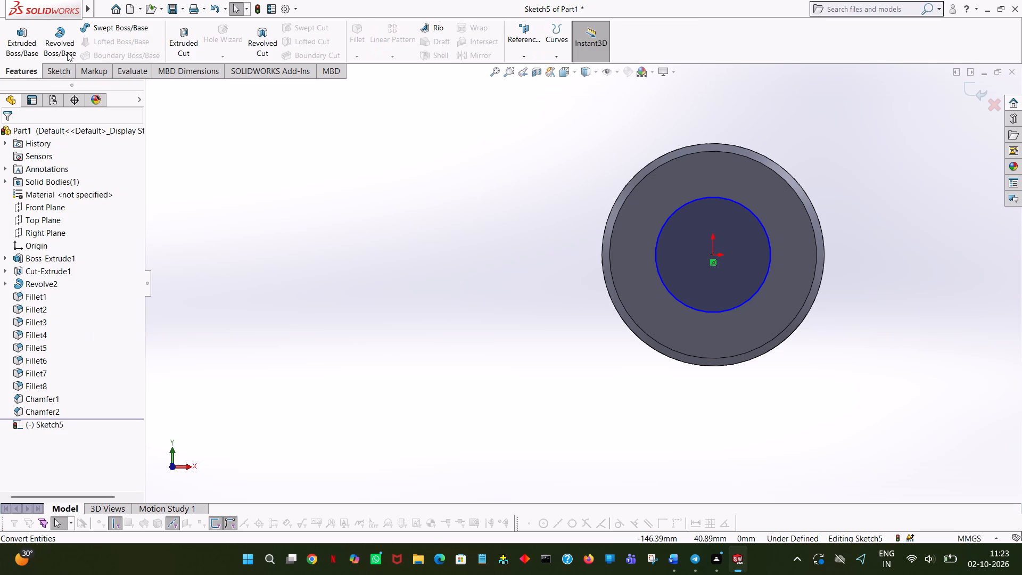
{"action": "left_click", "coordinate": [192, 42]}
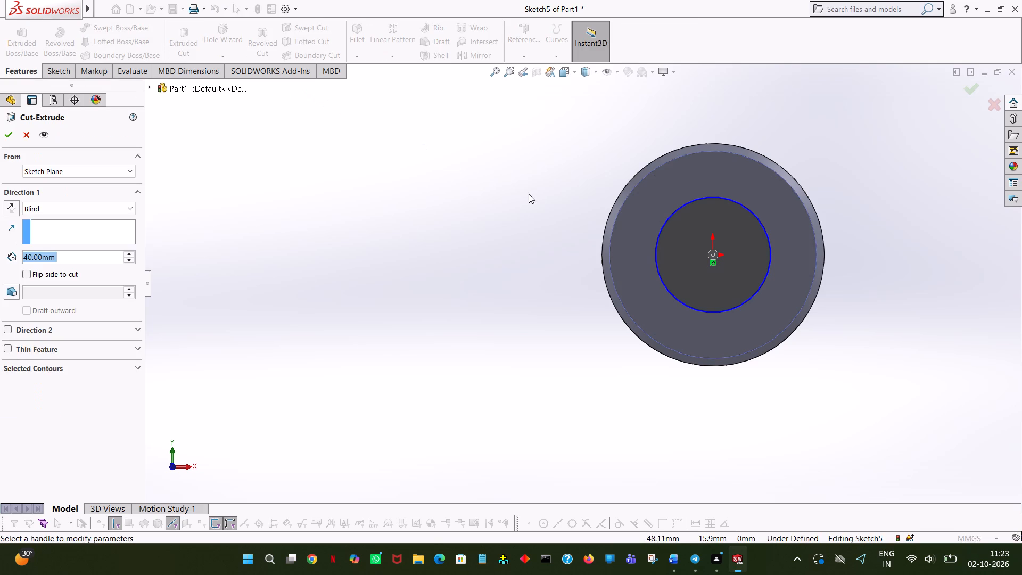
{"action": "middle_click_drag", "start_coordinate": [189, 253], "coordinate": [264, 267]}
{"action": "left_click", "coordinate": [128, 256]}
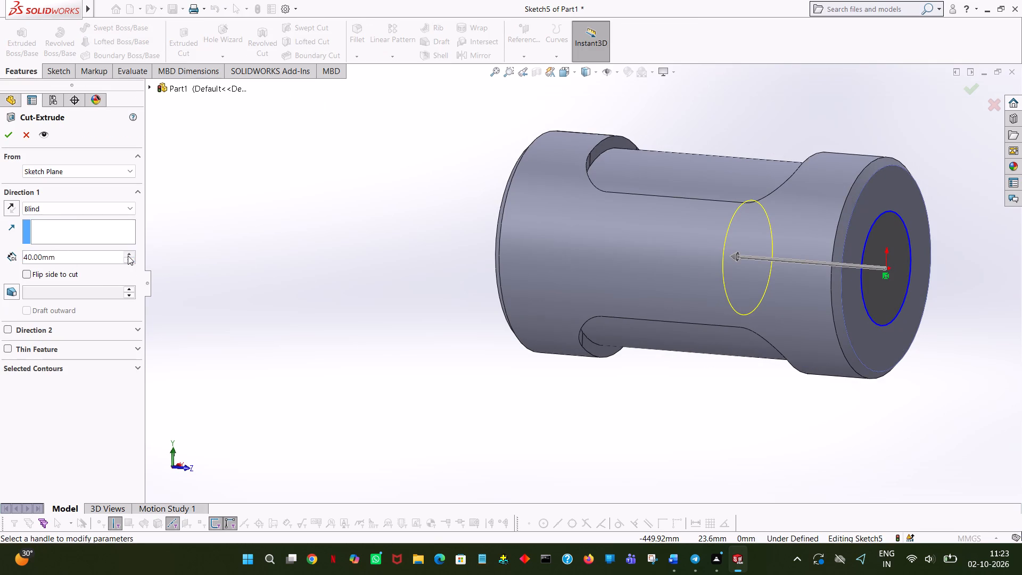
{"action": "left_click", "coordinate": [128, 256]}
{"action": "left_click", "coordinate": [128, 256]}
{"action": "left_click", "coordinate": [128, 256]}
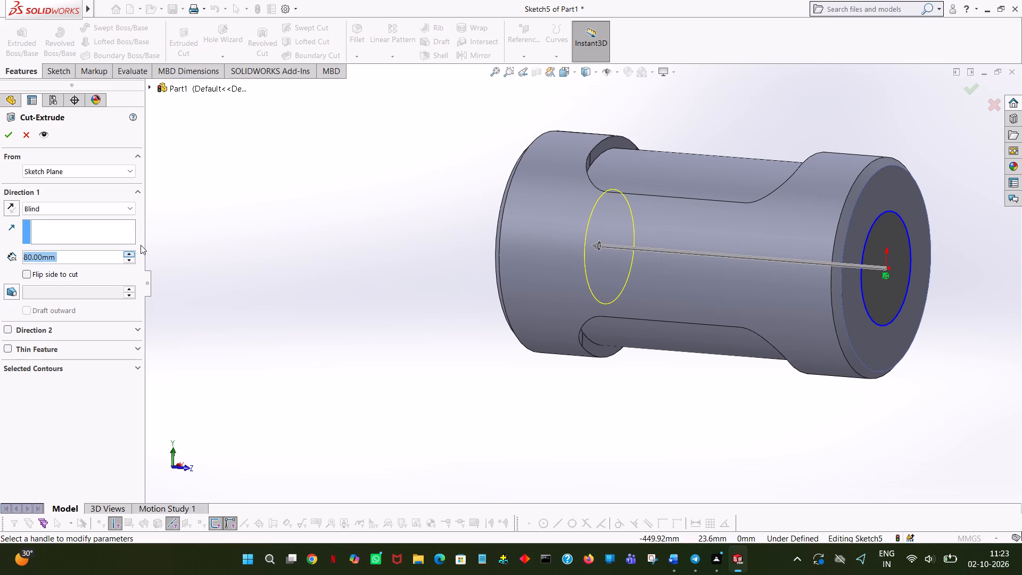
{"action": "left_click", "coordinate": [9, 136]}
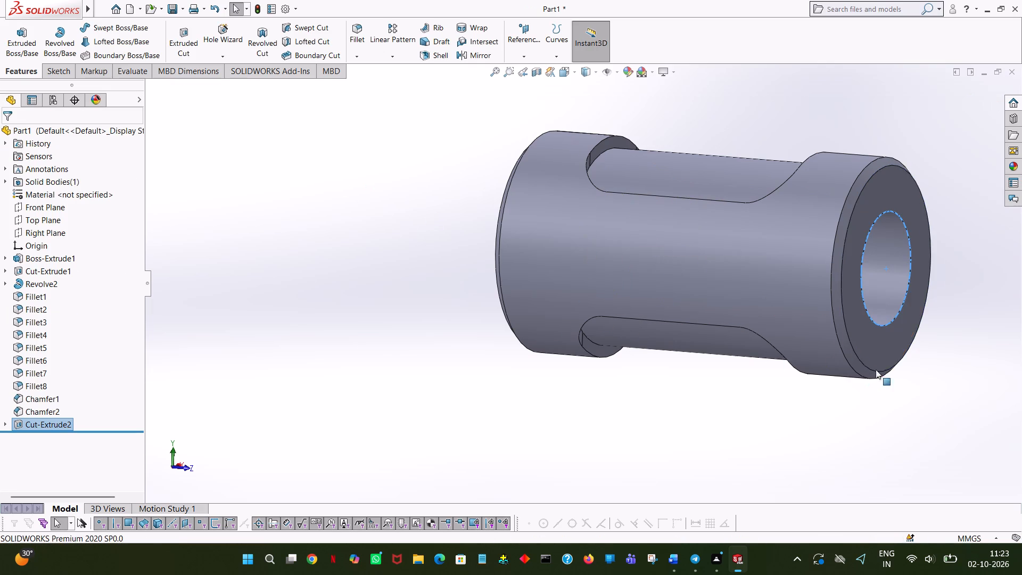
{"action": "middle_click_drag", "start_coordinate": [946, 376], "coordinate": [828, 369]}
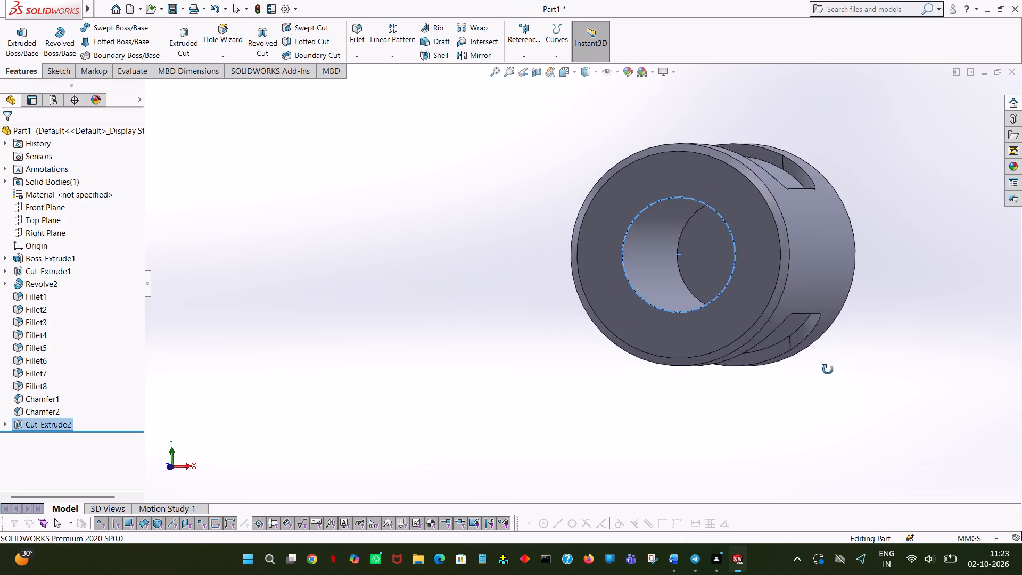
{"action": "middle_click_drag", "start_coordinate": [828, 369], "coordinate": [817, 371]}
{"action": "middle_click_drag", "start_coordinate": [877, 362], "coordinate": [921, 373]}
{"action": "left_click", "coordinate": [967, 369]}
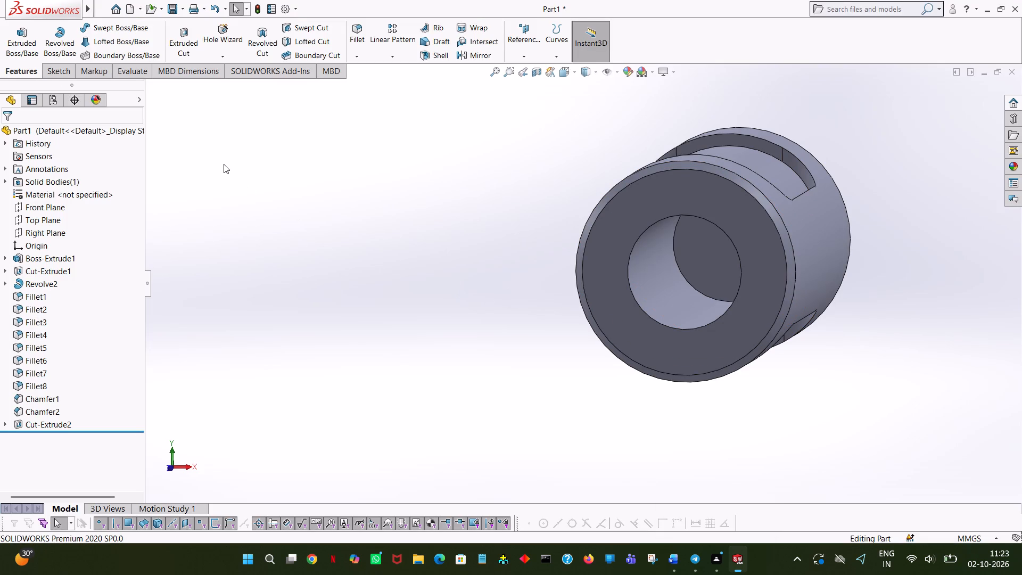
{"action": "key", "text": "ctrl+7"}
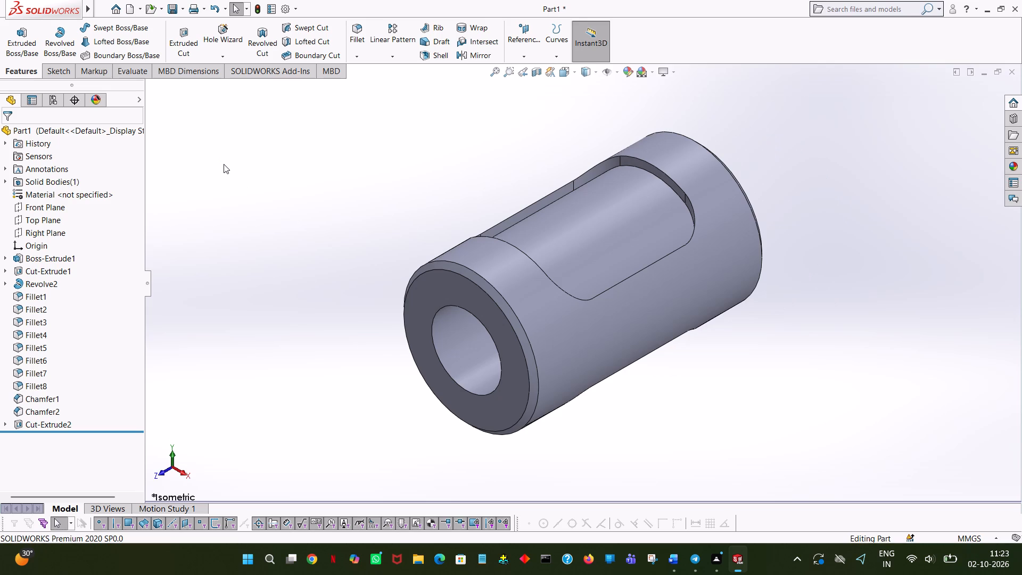
On the Top Plane, sketch a closed four-line rectangle across the cylinder's 58 mm width, extending 80 mm from the +Z chamfer's inner edge towards -Z.
{"action": "left_click", "coordinate": [49, 223]}
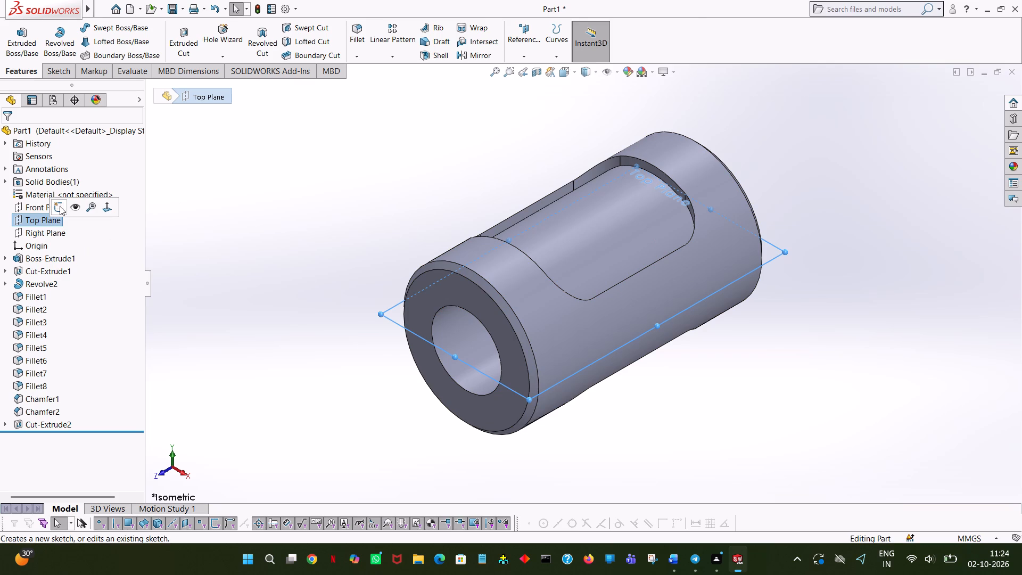
{"action": "left_click", "coordinate": [60, 206]}
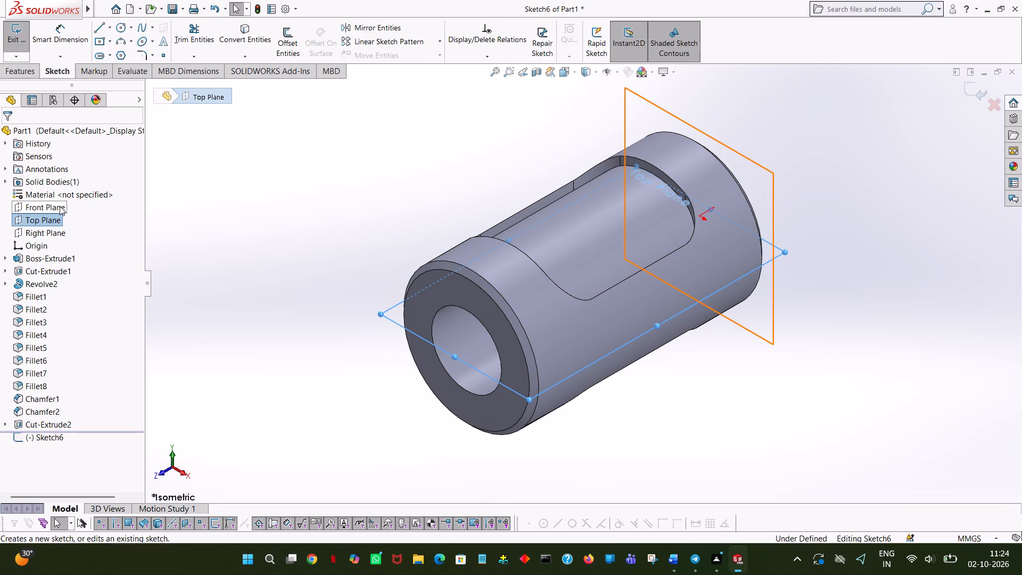
{"action": "middle_click_drag", "start_coordinate": [801, 352], "coordinate": [813, 281]}
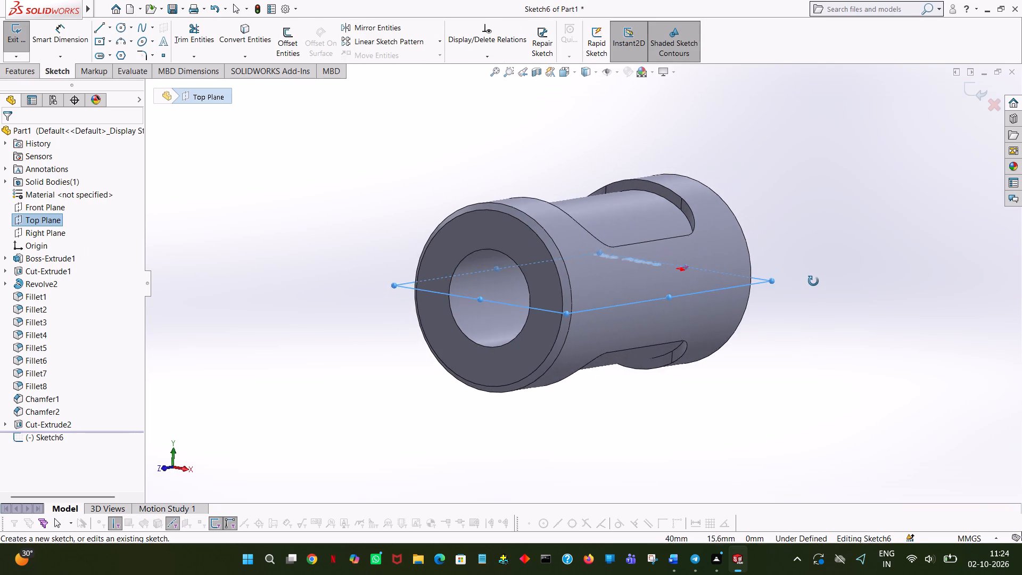
{"action": "middle_click_drag", "start_coordinate": [813, 281], "coordinate": [728, 398]}
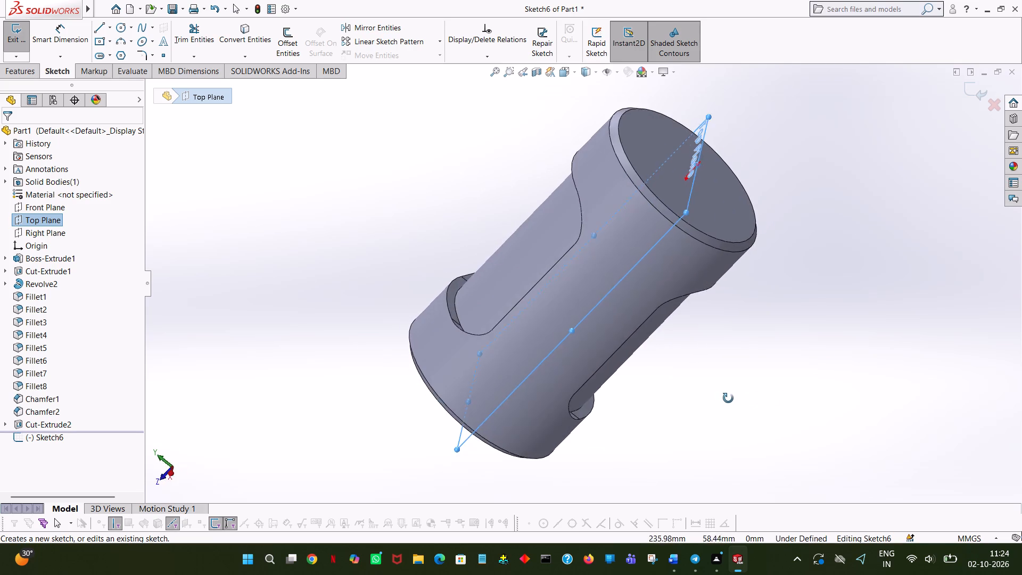
{"action": "middle_click_drag", "start_coordinate": [728, 398], "coordinate": [833, 201]}
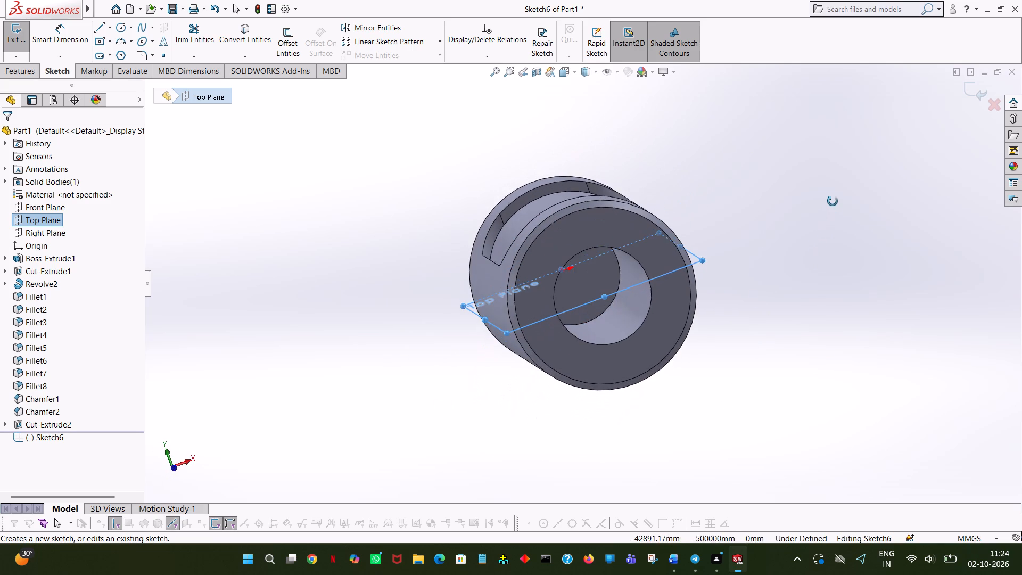
{"action": "middle_click_drag", "start_coordinate": [833, 201], "coordinate": [823, 220]}
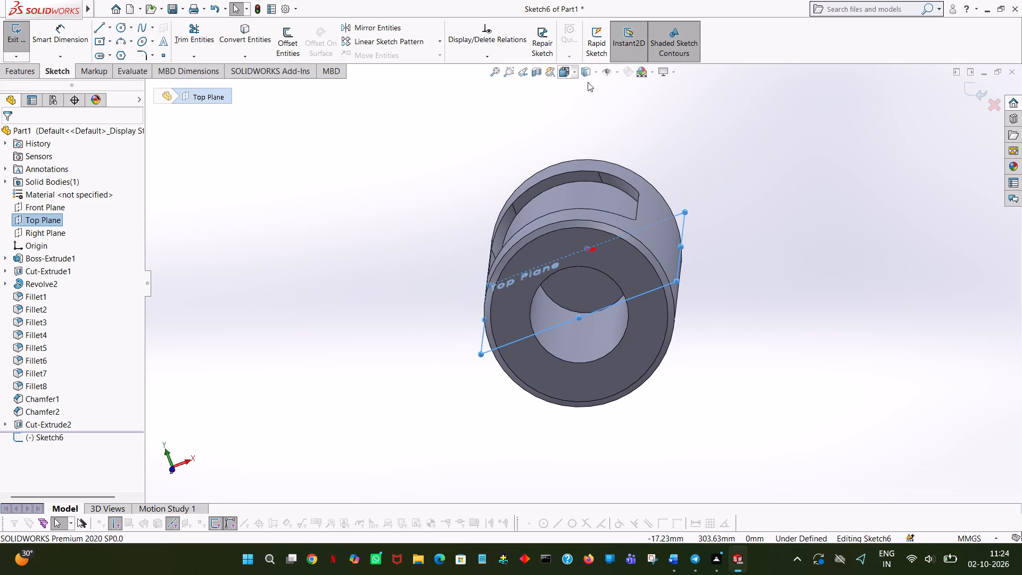
{"action": "left_click", "coordinate": [576, 72]}
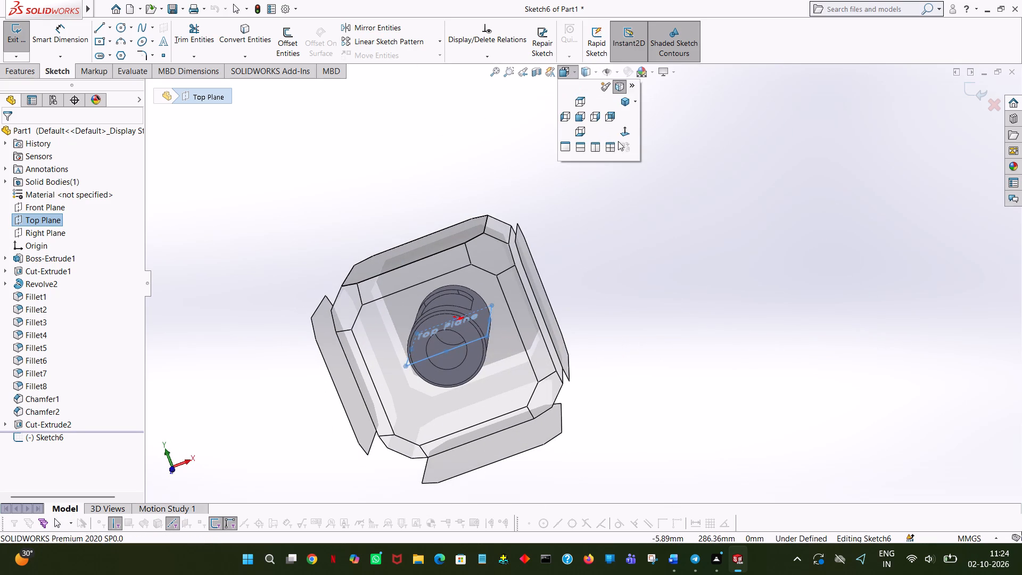
{"action": "left_click", "coordinate": [620, 135]}
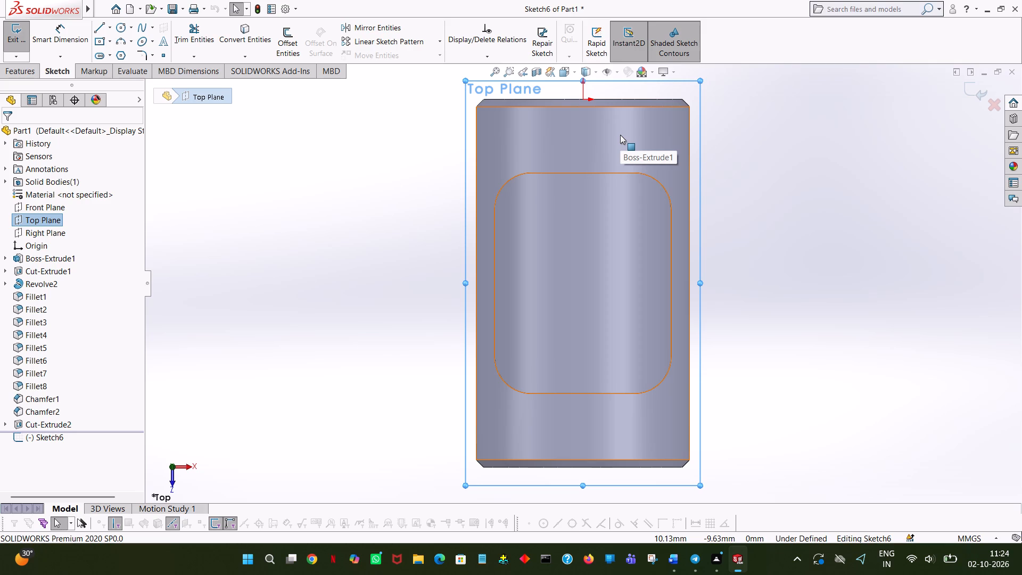
{"action": "middle_click_drag", "start_coordinate": [768, 351], "coordinate": [764, 336]}
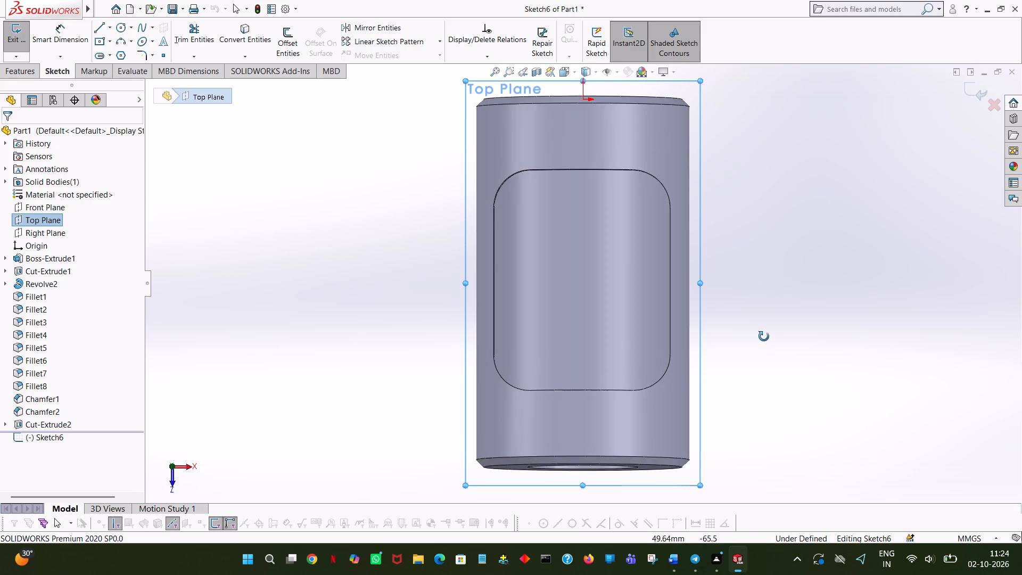
{"action": "middle_click_drag", "start_coordinate": [764, 336], "coordinate": [768, 359]}
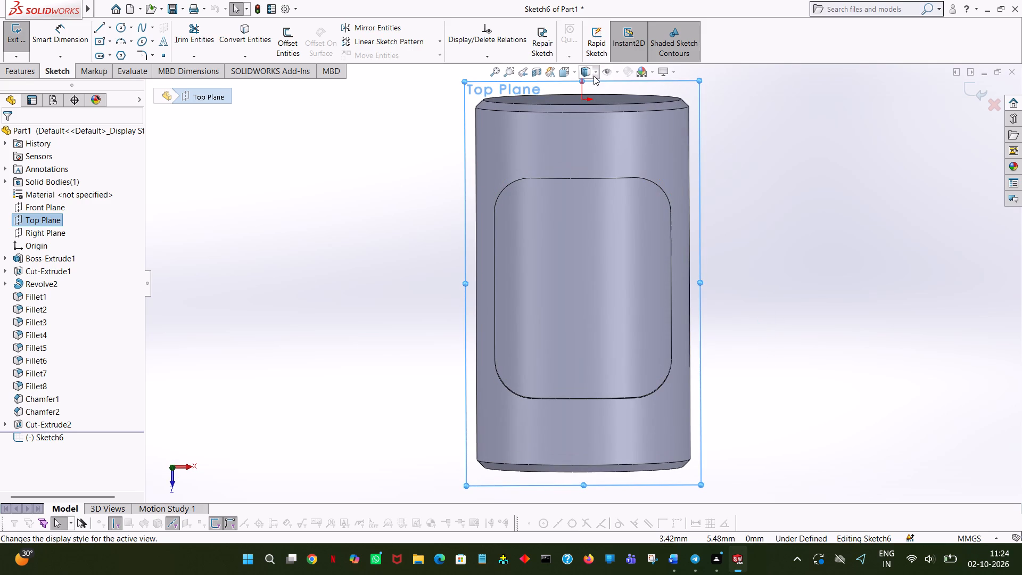
{"action": "left_click", "coordinate": [574, 74]}
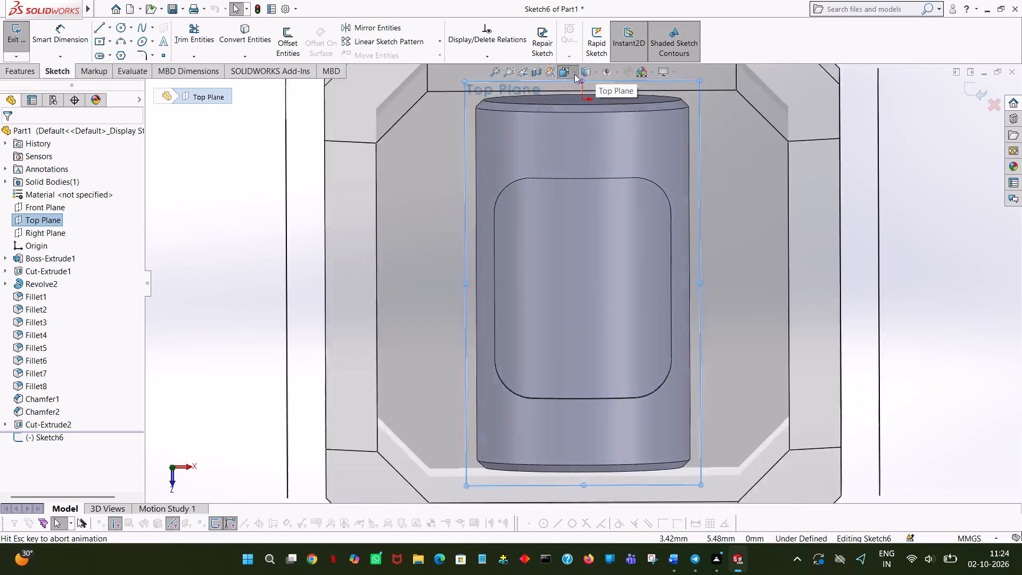
{"action": "left_click", "coordinate": [631, 131]}
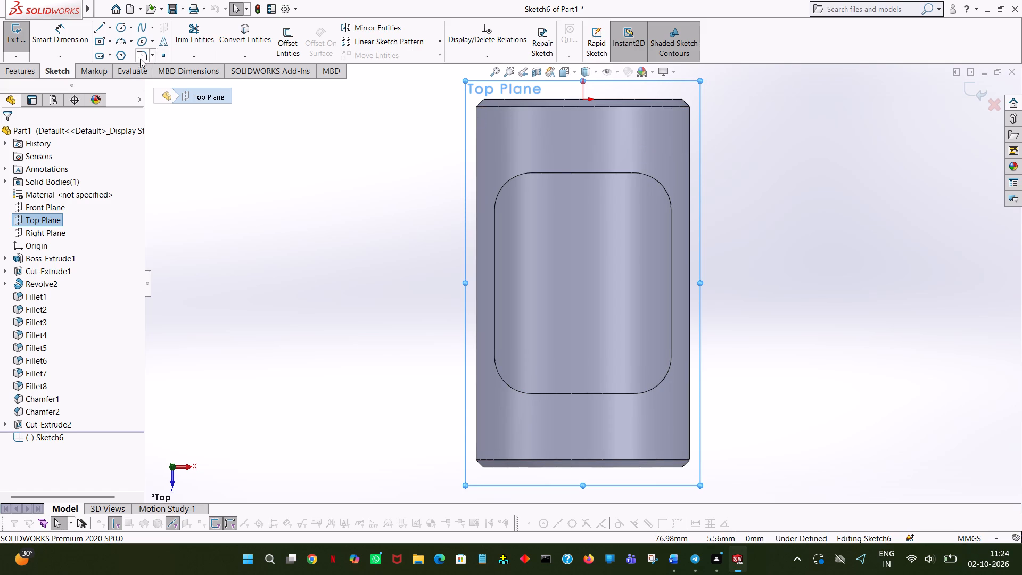
{"action": "left_click", "coordinate": [98, 29]}
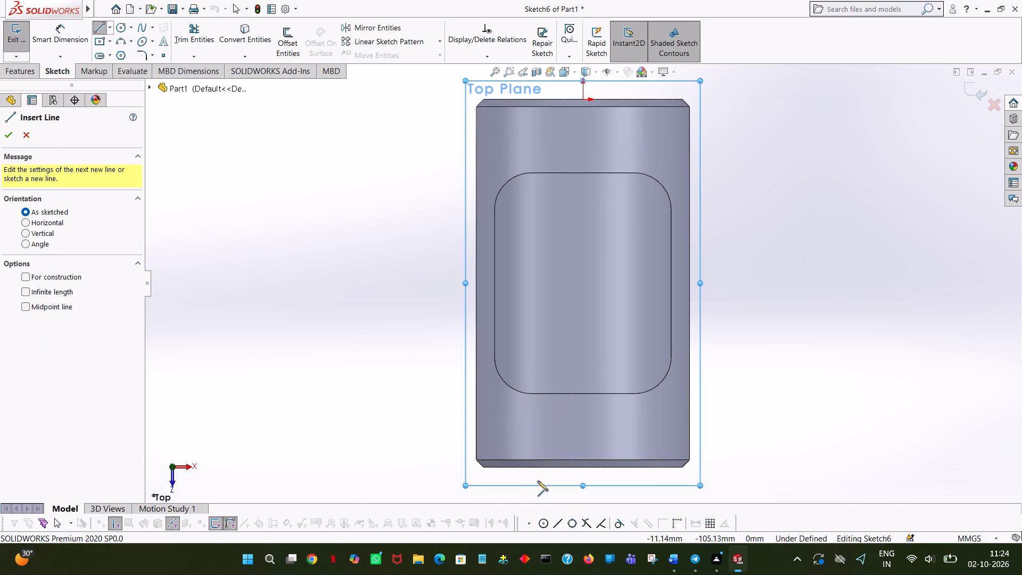
{"action": "left_click", "coordinate": [474, 459]}
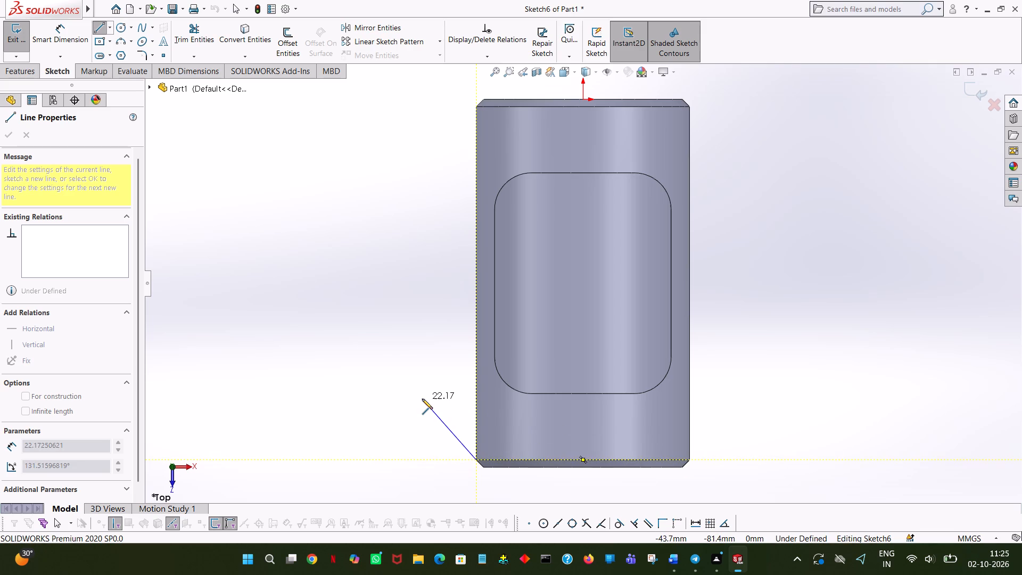
{"action": "left_click", "coordinate": [691, 461]}
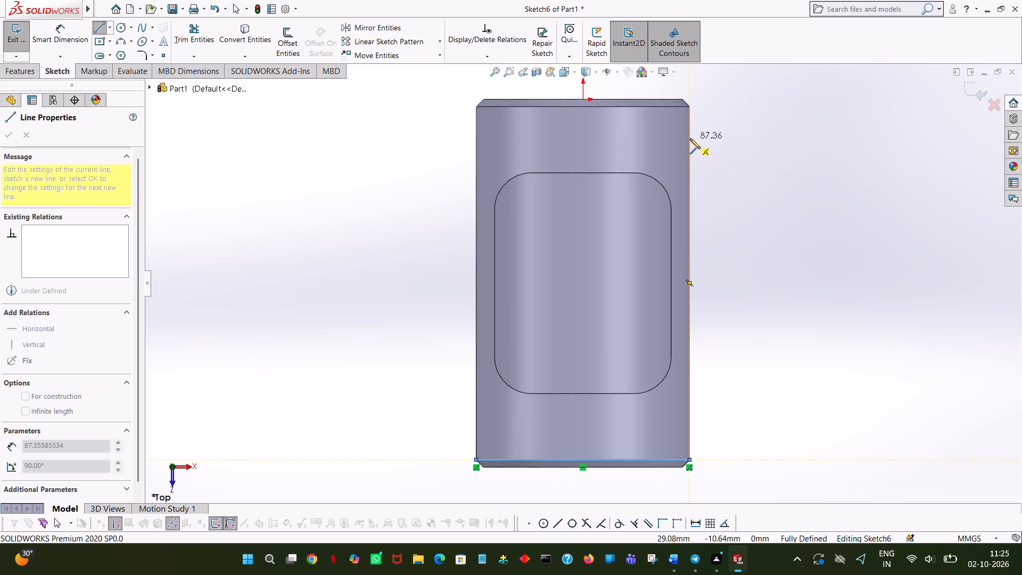
{"action": "left_click", "coordinate": [690, 138]}
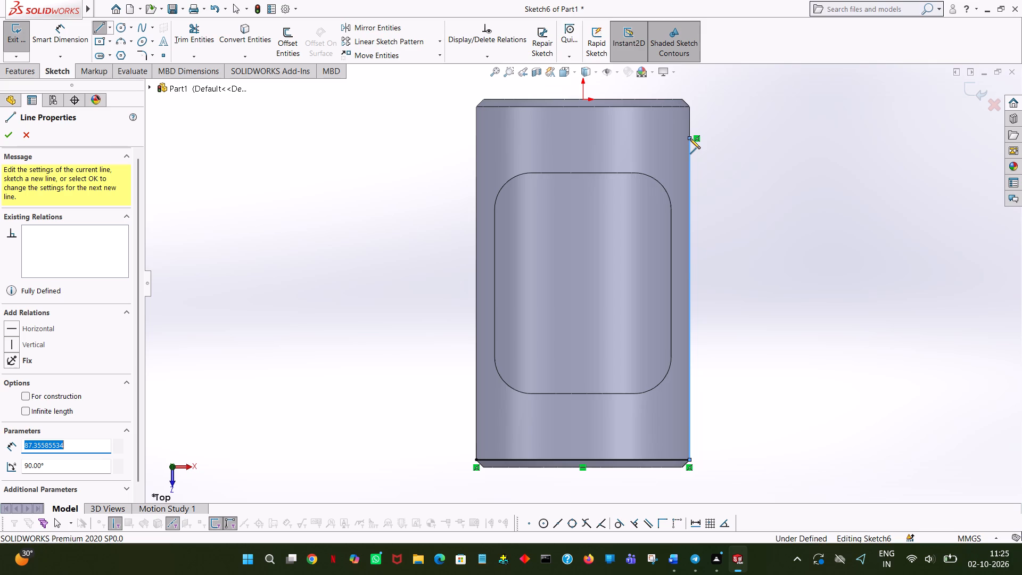
{"action": "type", "text": "80"}
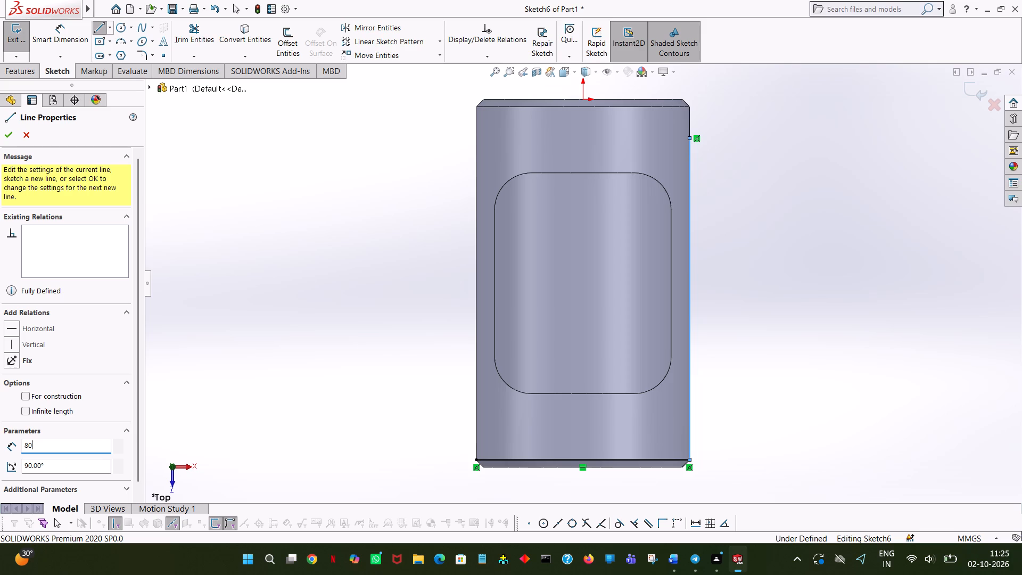
{"action": "key", "text": "Return"}
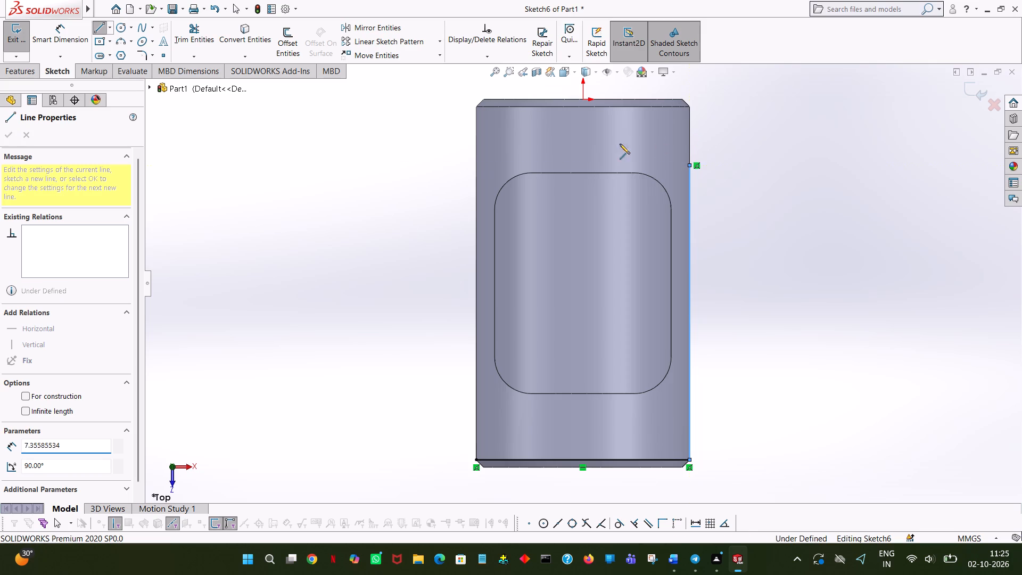
{"action": "left_click", "coordinate": [476, 165]}
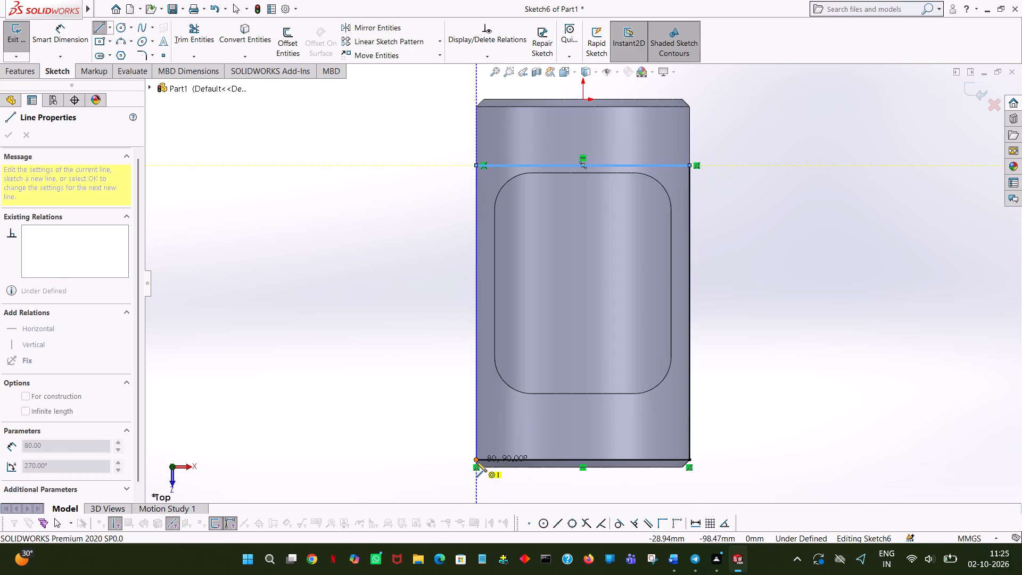
{"action": "left_click", "coordinate": [473, 458]}
{"action": "right_click", "coordinate": [473, 458]}
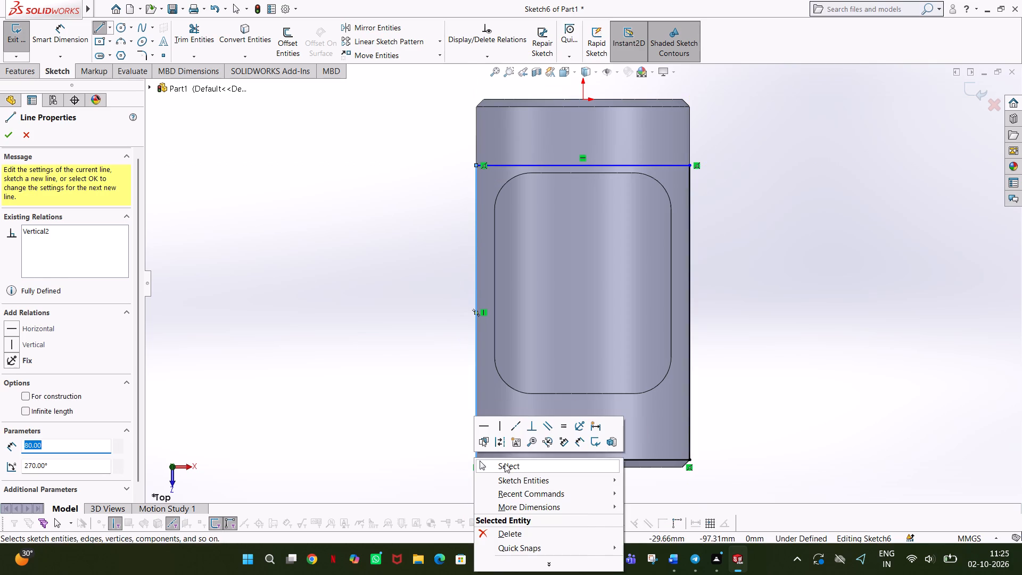
{"action": "left_click", "coordinate": [505, 463]}
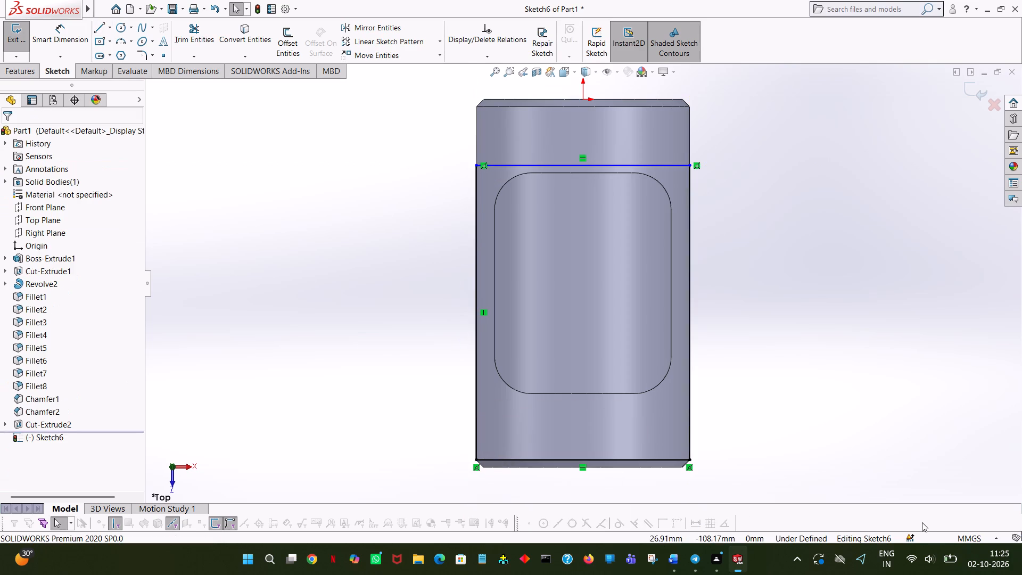
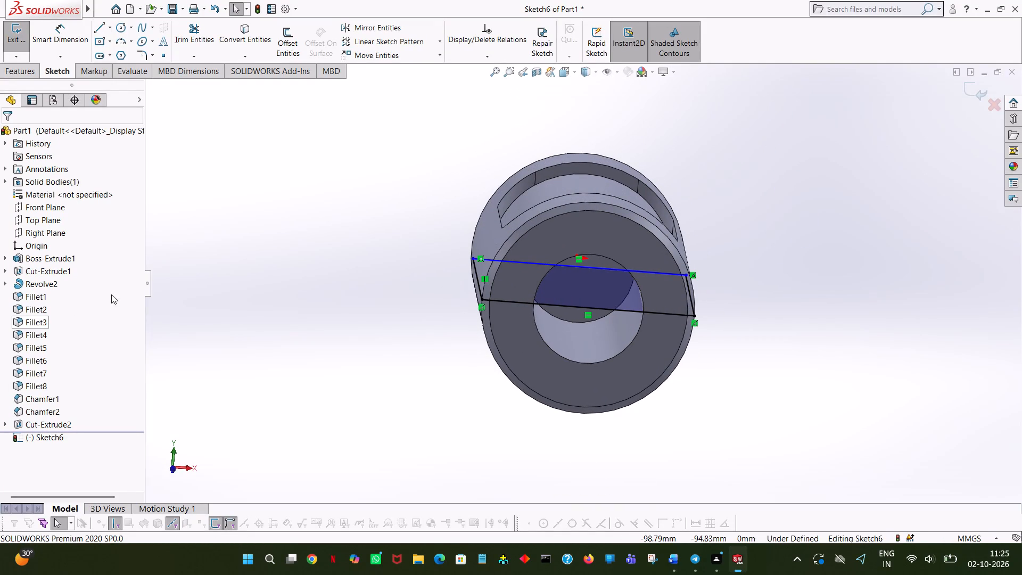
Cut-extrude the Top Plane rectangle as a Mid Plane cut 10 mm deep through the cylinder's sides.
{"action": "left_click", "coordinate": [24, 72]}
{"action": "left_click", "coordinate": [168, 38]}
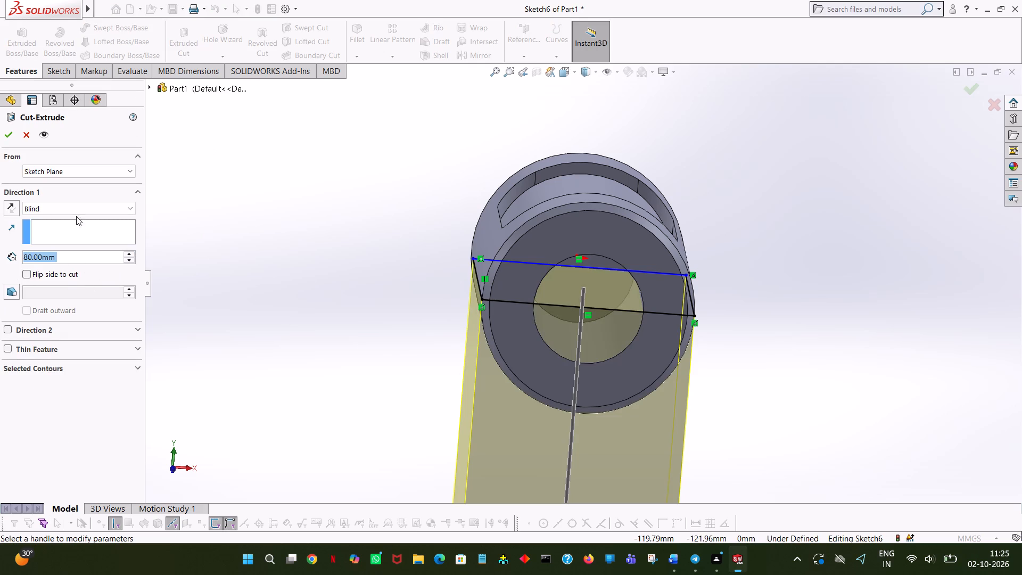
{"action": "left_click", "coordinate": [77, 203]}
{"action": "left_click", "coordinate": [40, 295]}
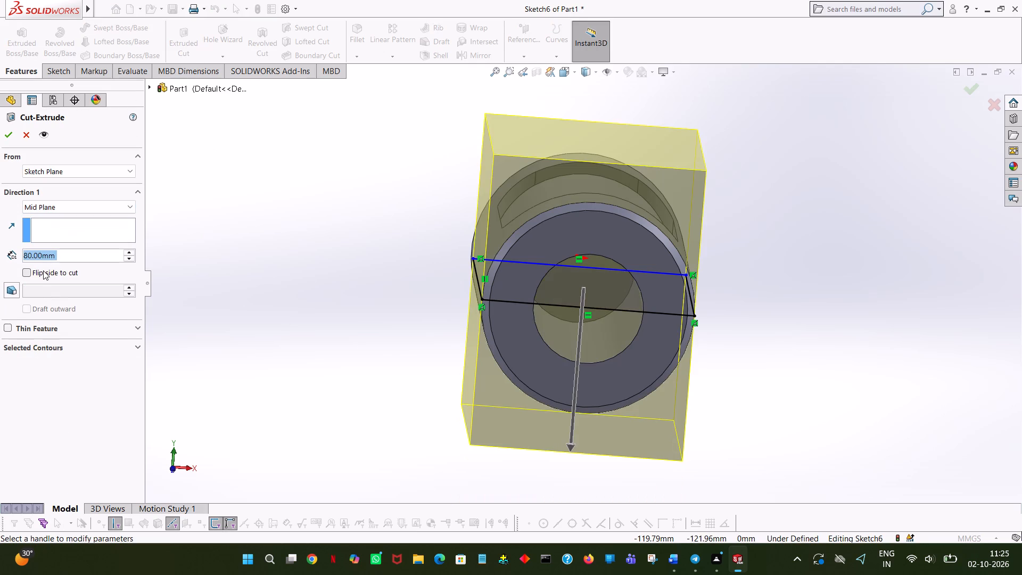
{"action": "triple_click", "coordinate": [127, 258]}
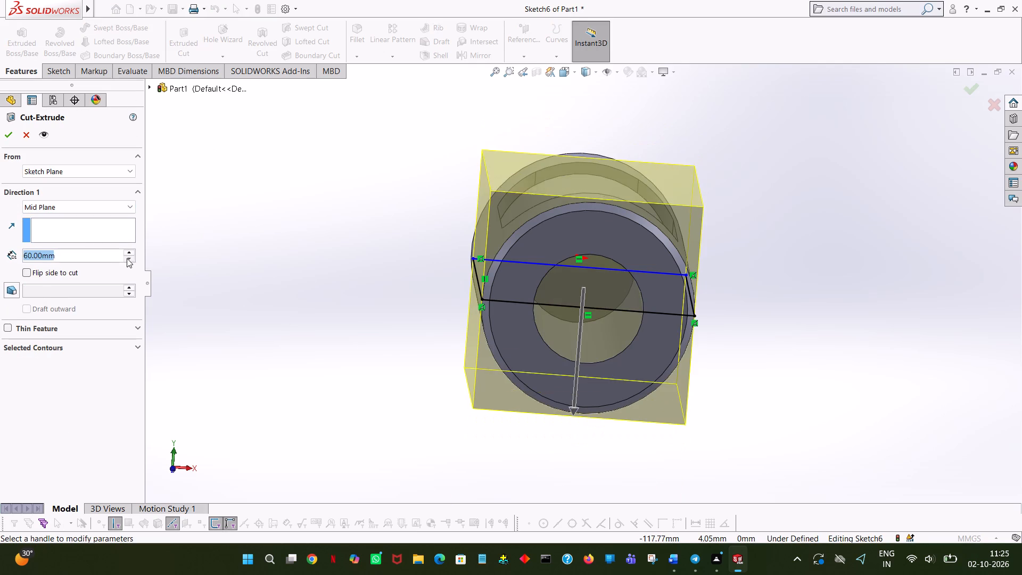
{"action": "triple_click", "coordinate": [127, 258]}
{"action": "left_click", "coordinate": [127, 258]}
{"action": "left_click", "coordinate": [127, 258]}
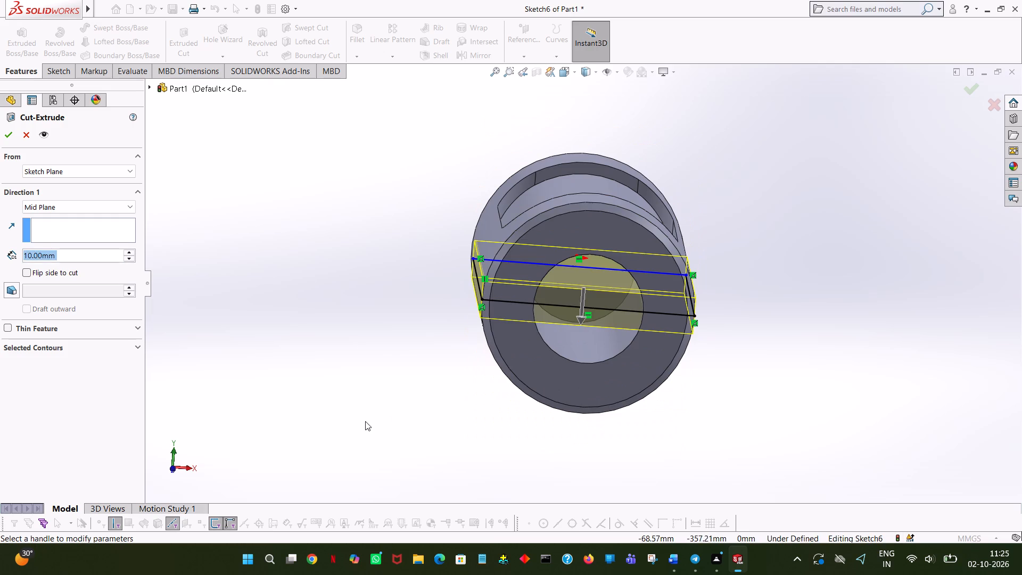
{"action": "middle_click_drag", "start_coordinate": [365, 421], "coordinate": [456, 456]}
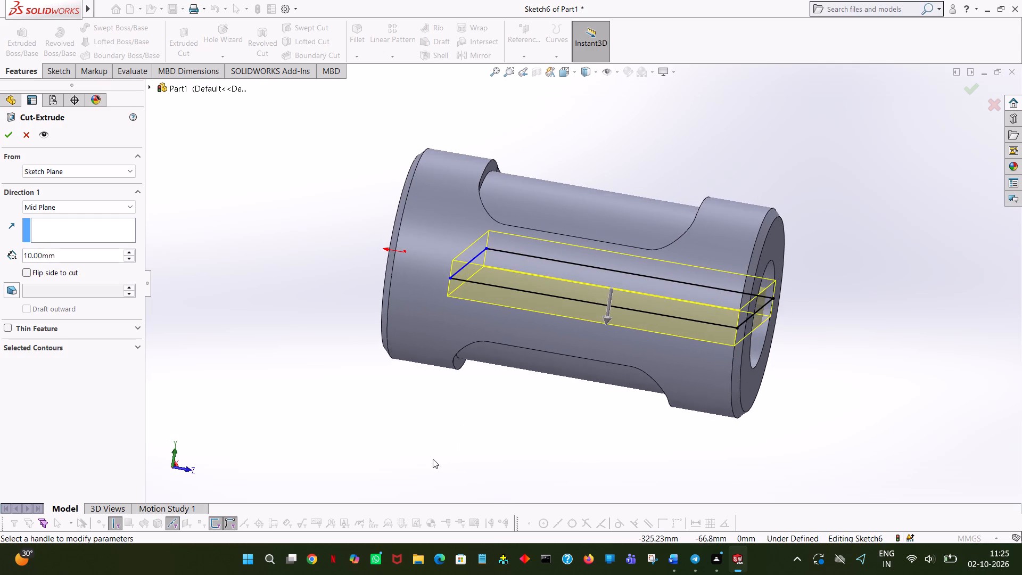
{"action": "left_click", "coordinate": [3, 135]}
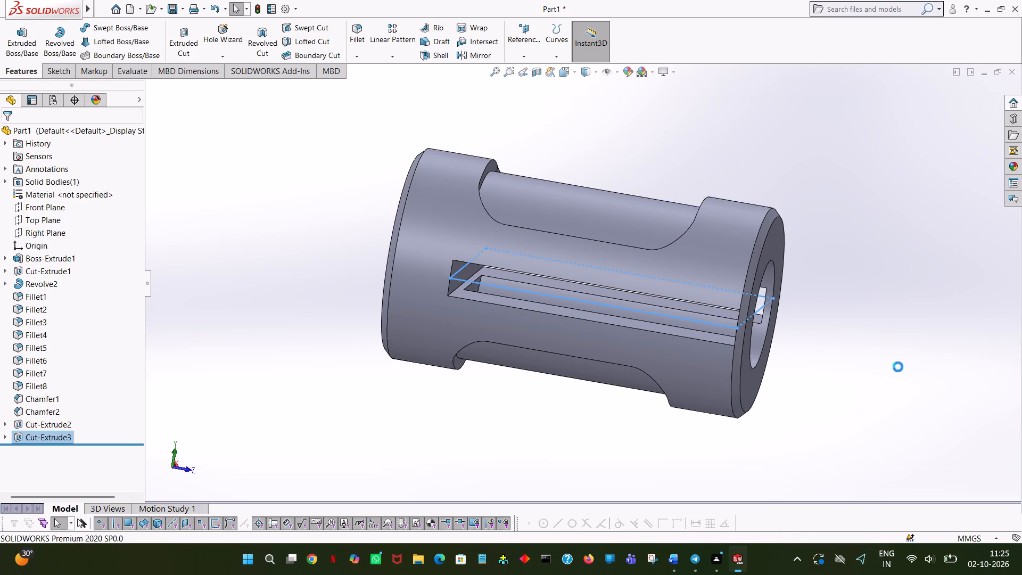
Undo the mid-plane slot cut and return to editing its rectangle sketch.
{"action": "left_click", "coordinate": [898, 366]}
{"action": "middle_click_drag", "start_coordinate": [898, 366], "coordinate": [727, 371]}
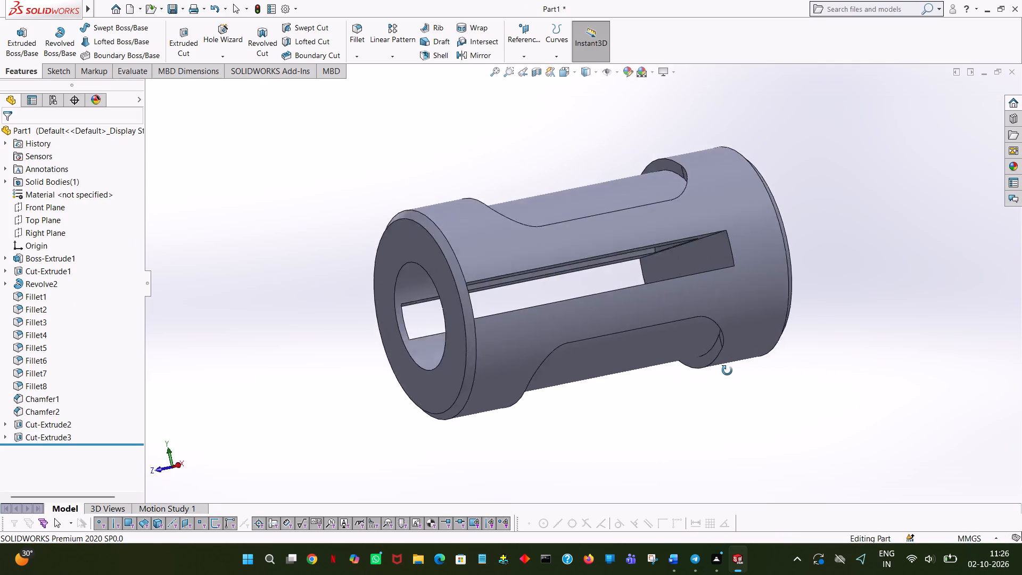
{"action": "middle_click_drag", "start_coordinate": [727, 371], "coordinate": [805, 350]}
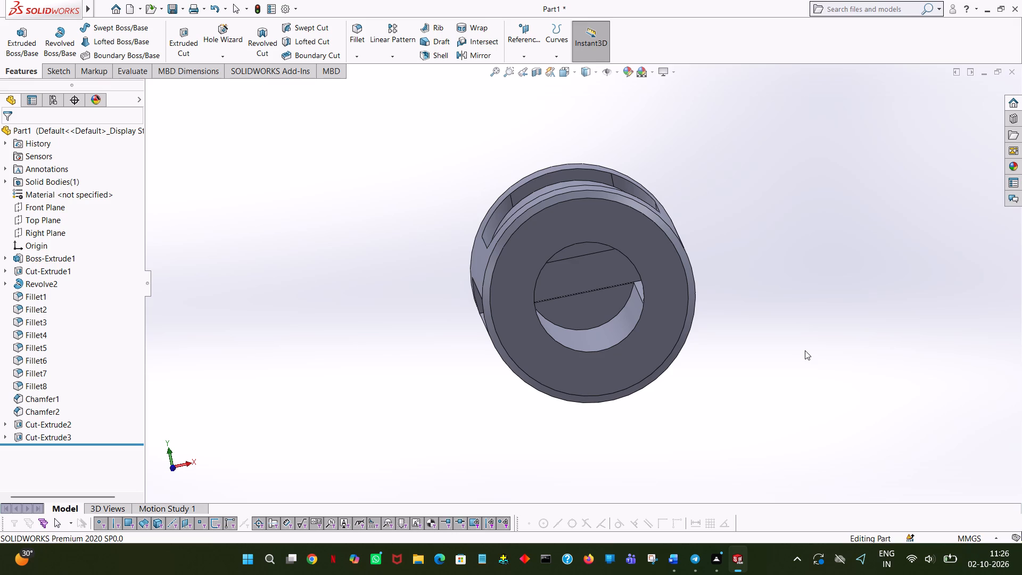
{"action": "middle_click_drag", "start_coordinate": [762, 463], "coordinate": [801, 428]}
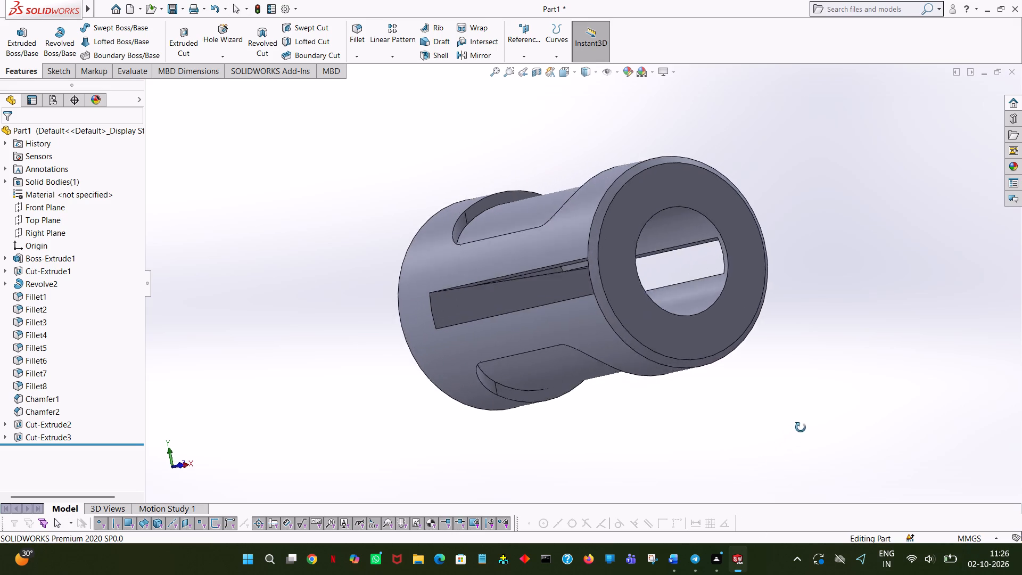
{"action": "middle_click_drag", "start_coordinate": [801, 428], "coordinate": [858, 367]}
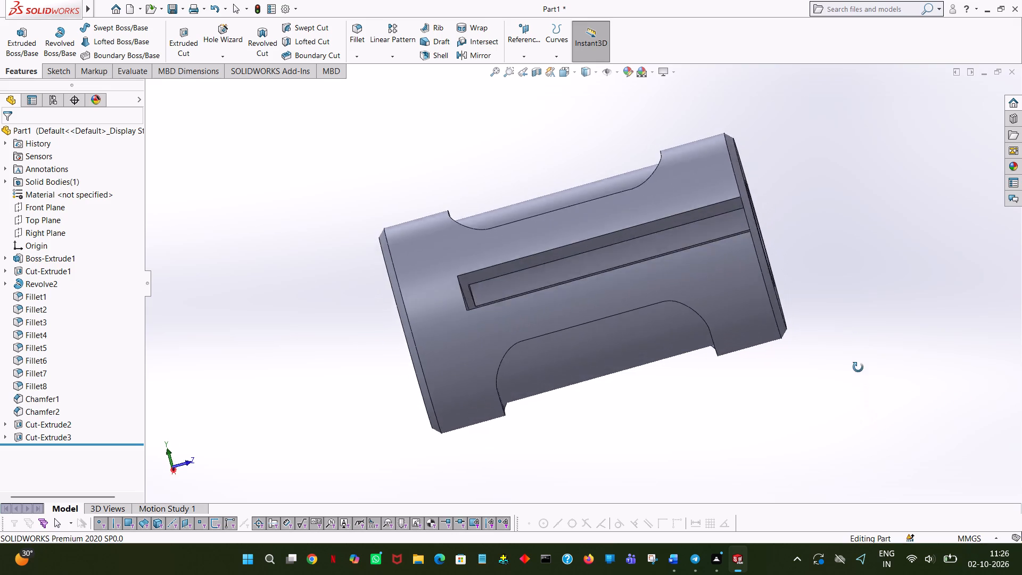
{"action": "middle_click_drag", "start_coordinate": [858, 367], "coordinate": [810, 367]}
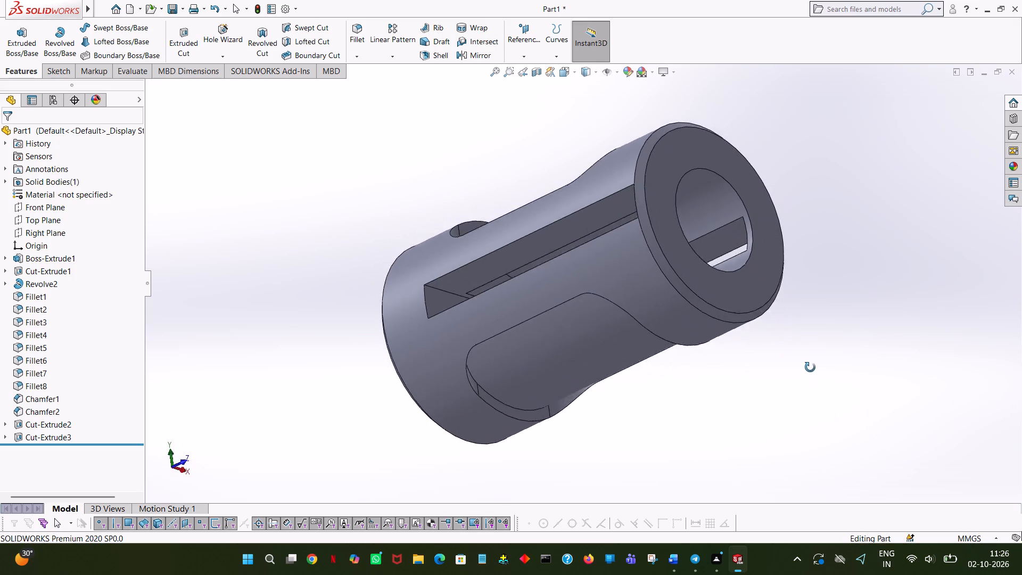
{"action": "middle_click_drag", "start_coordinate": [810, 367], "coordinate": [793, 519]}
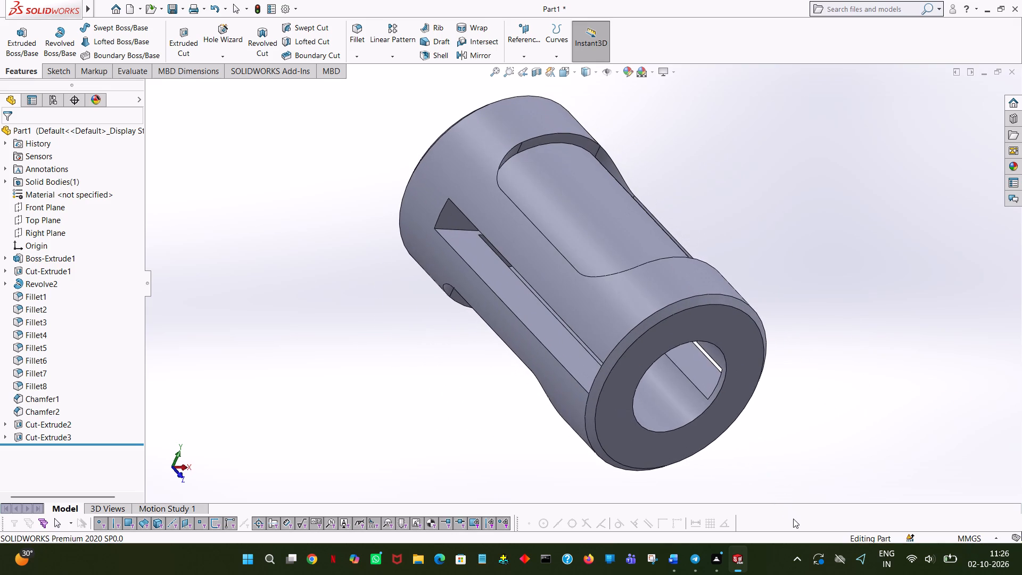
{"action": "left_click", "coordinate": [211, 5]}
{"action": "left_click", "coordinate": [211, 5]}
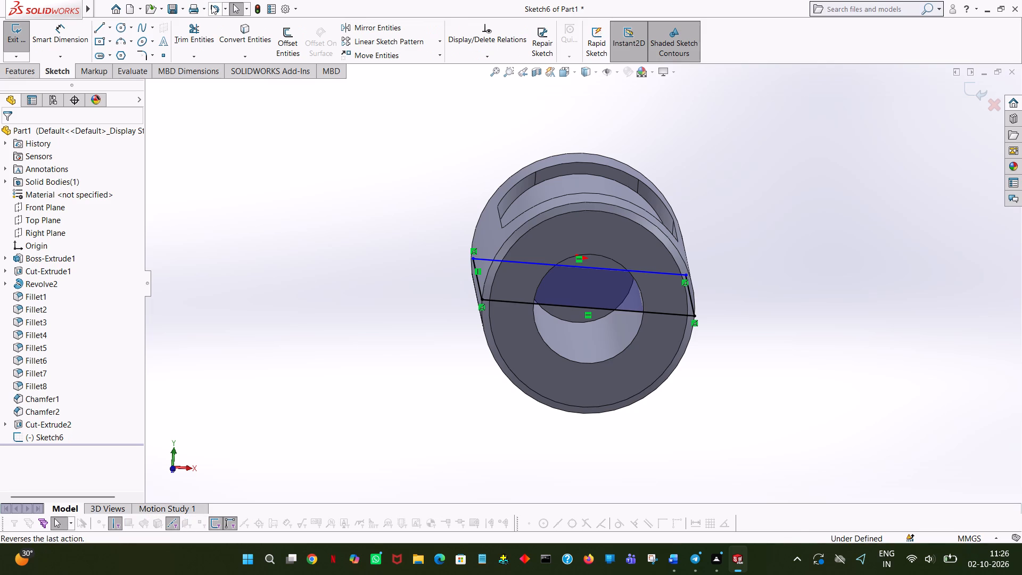
In the Top view, trim away the rectangle's line at the cylinder's +Z chamfer edge.
{"action": "left_click", "coordinate": [572, 75]}
{"action": "left_click", "coordinate": [619, 129]}
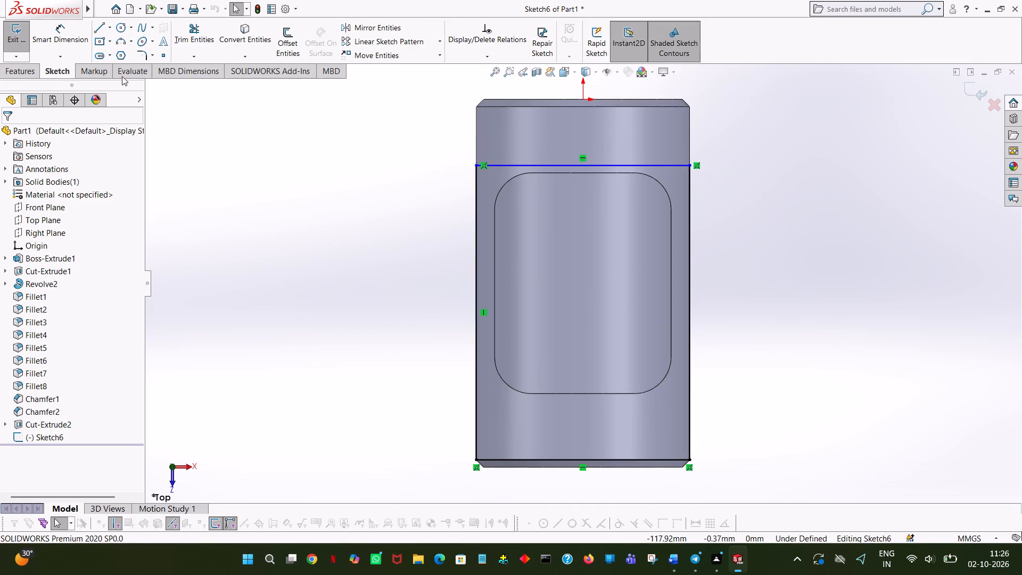
{"action": "left_click", "coordinate": [190, 30]}
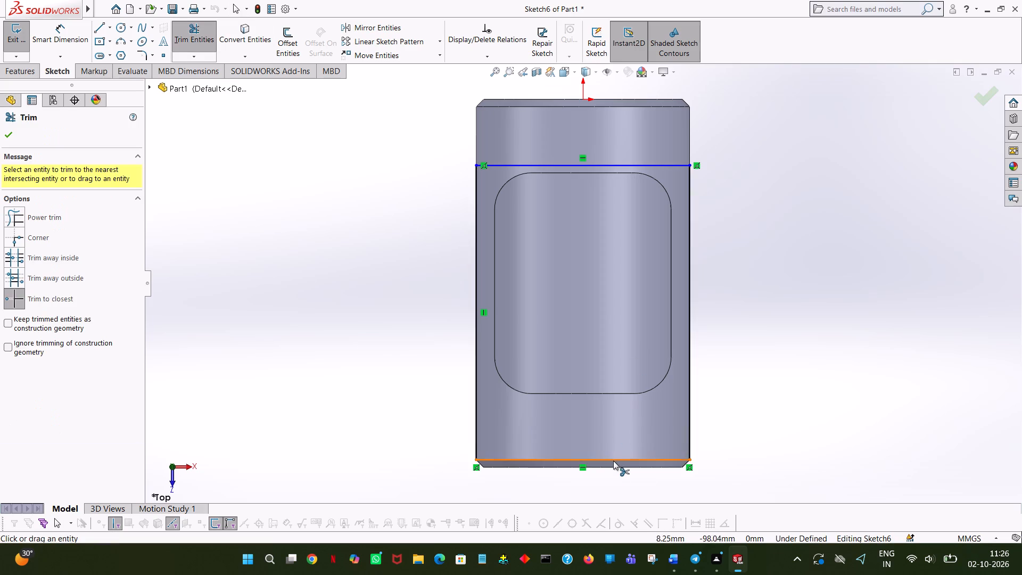
{"action": "left_click", "coordinate": [613, 458]}
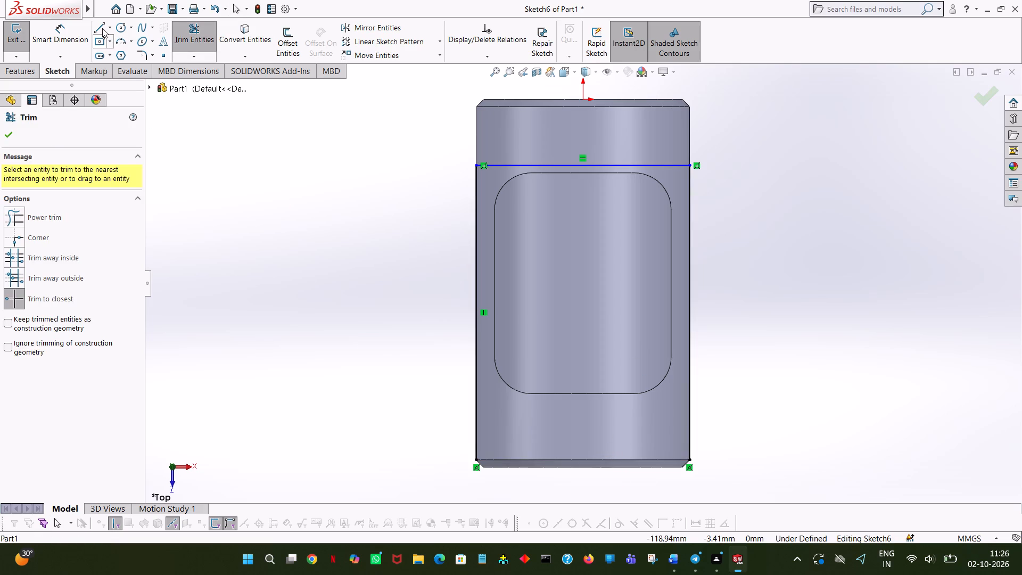
Close the open profile with three lines extending about 7.4 mm in +Z past the end face, keeping the 58 mm width.
{"action": "left_click", "coordinate": [102, 28]}
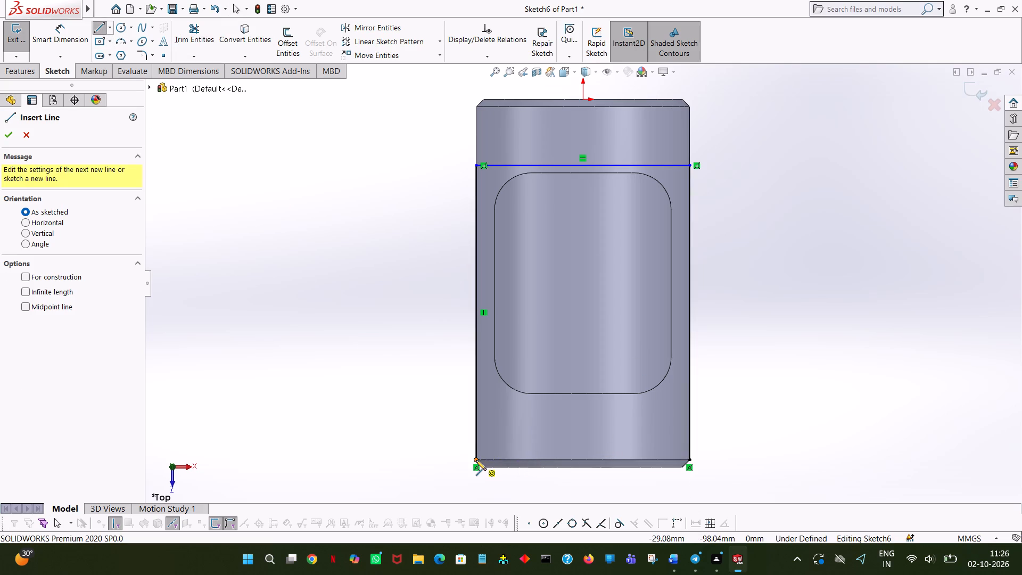
{"action": "left_click", "coordinate": [476, 460]}
{"action": "left_click", "coordinate": [476, 487]}
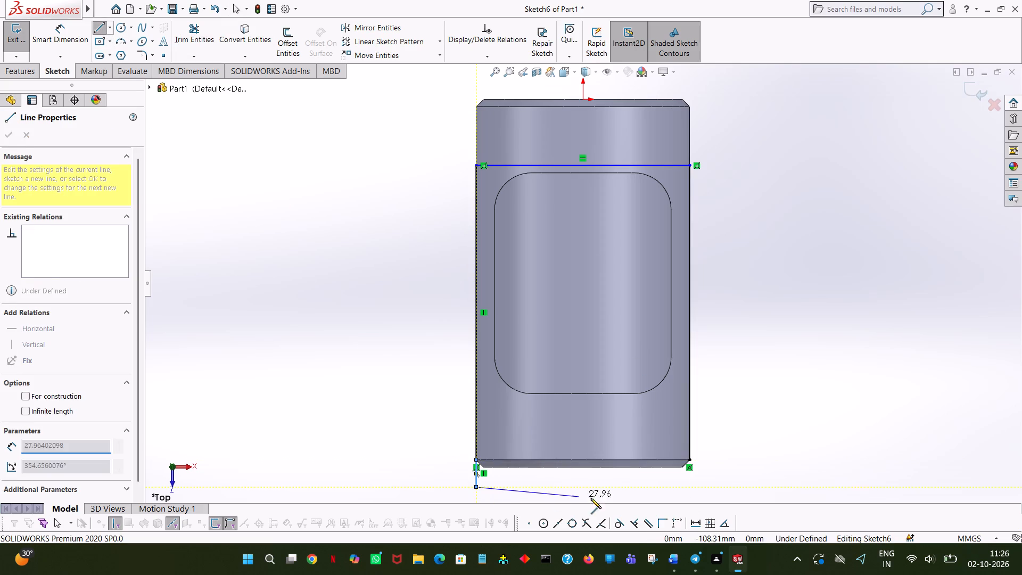
{"action": "left_click", "coordinate": [689, 486]}
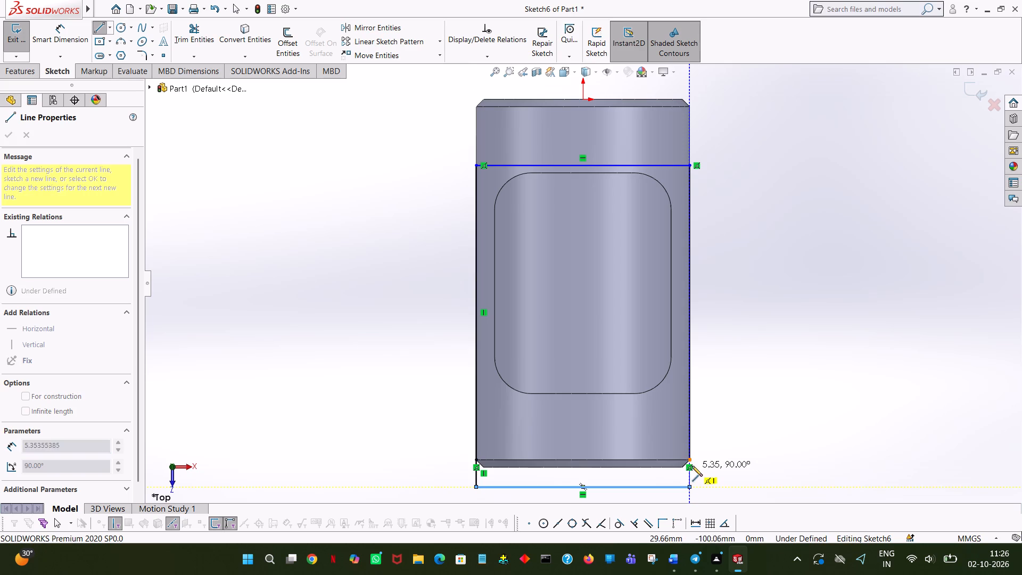
{"action": "left_click", "coordinate": [689, 459]}
{"action": "right_click", "coordinate": [689, 459]}
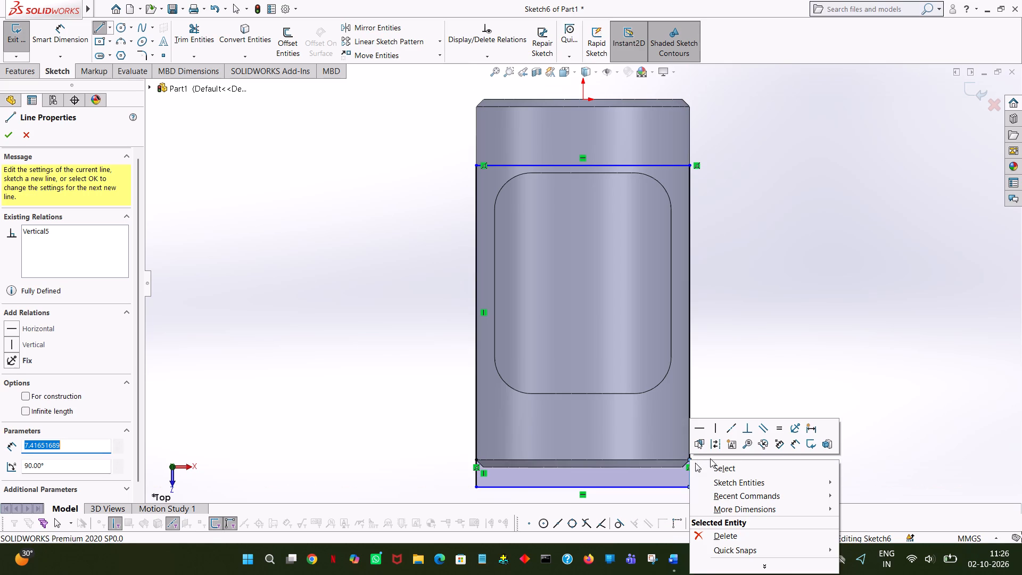
{"action": "left_click", "coordinate": [713, 464]}
{"action": "left_click", "coordinate": [755, 359]}
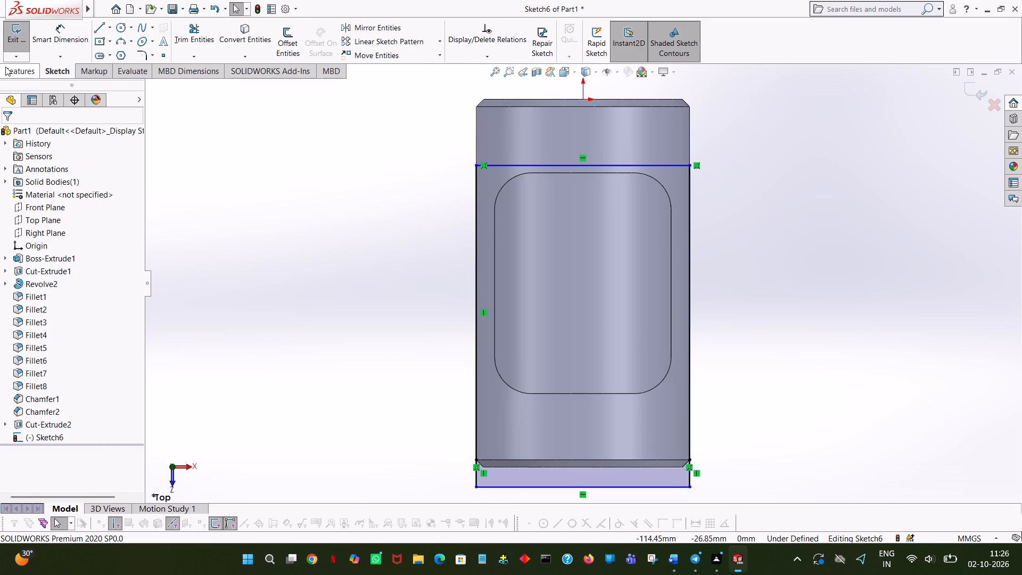
Cut-extrude the extended profile as a Mid Plane cut 10 mm deep, making a slot open at the +Z end face.
{"action": "left_click", "coordinate": [5, 67]}
{"action": "left_click", "coordinate": [177, 43]}
{"action": "middle_click_drag", "start_coordinate": [858, 421], "coordinate": [898, 204]}
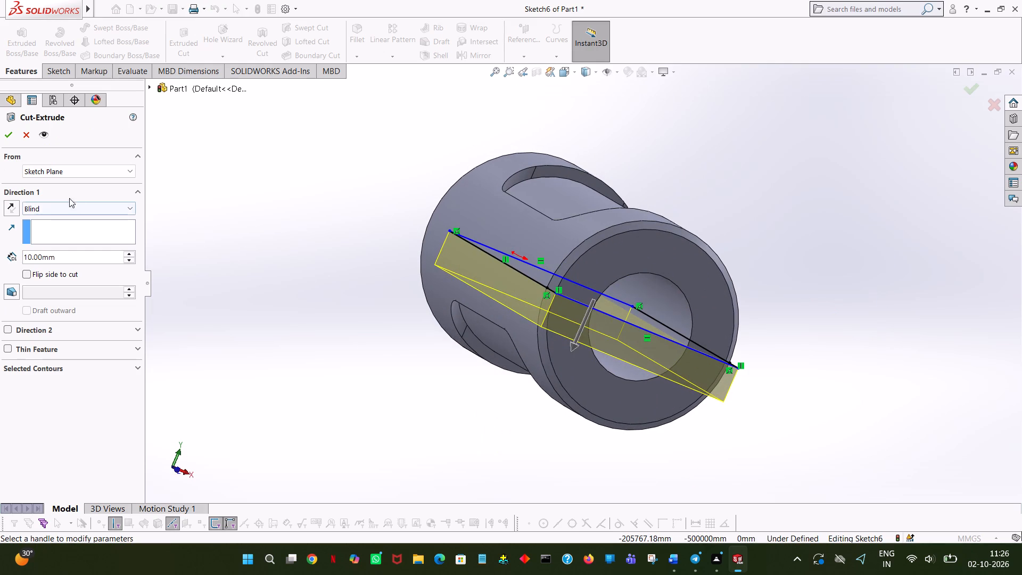
{"action": "left_click", "coordinate": [60, 201]}
{"action": "left_click", "coordinate": [75, 213]}
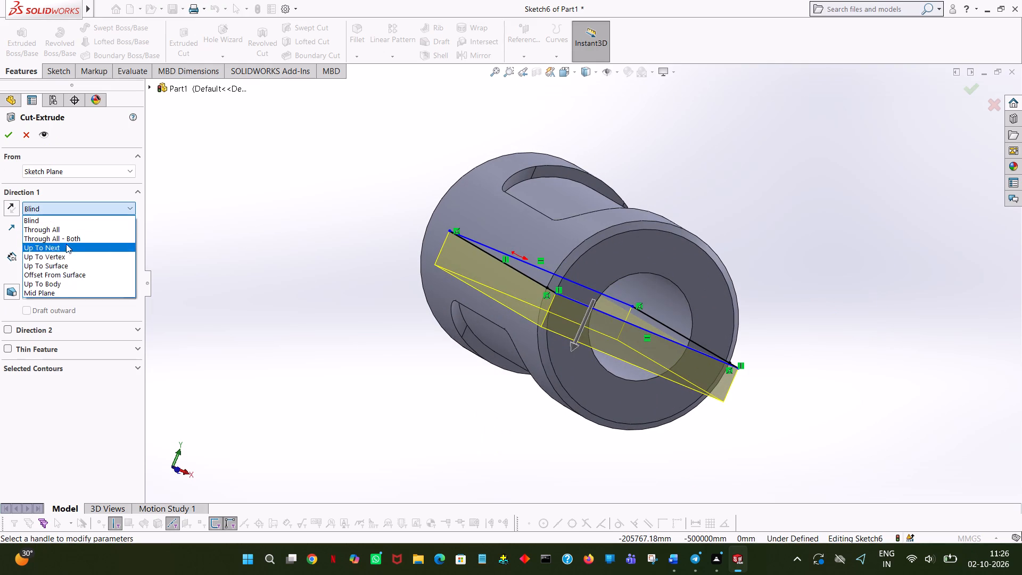
{"action": "left_click", "coordinate": [46, 288]}
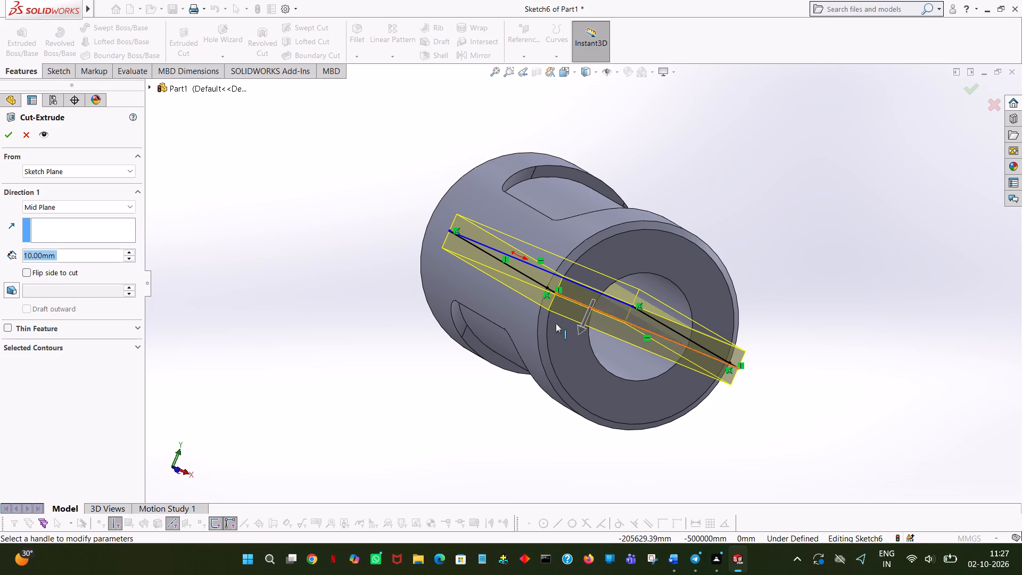
{"action": "left_click", "coordinate": [13, 137]}
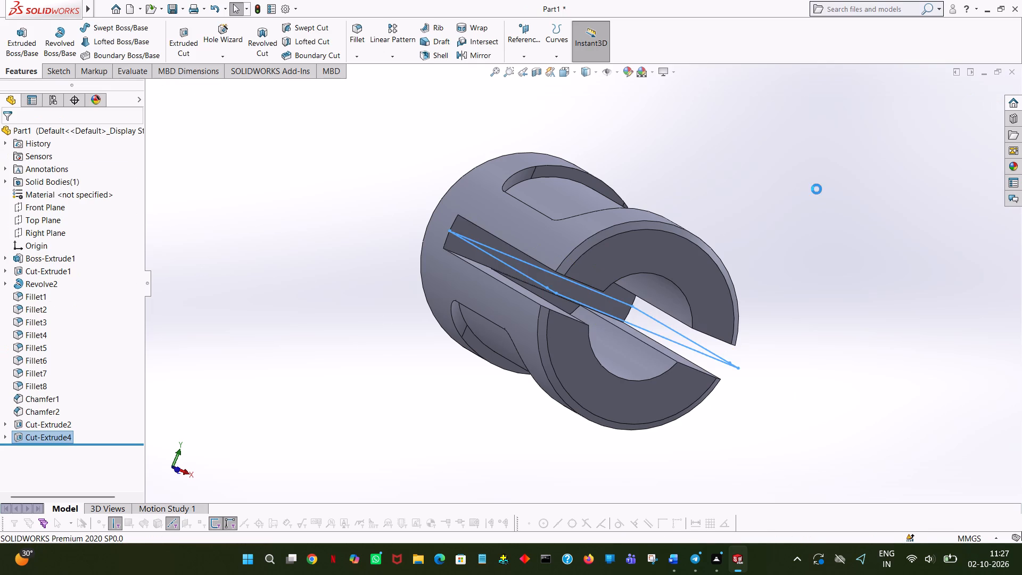
{"action": "left_click", "coordinate": [781, 196]}
Examine the housing from all sides, checking the open-ended slot, the bore and the side recesses.
{"action": "middle_click_drag", "start_coordinate": [819, 208], "coordinate": [814, 318]}
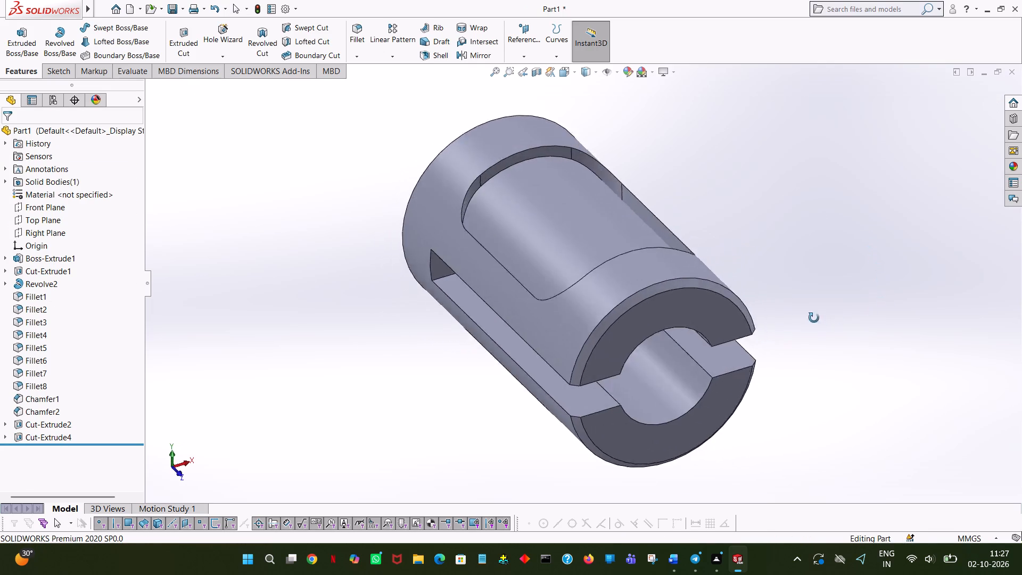
{"action": "middle_click_drag", "start_coordinate": [814, 318], "coordinate": [817, 192]}
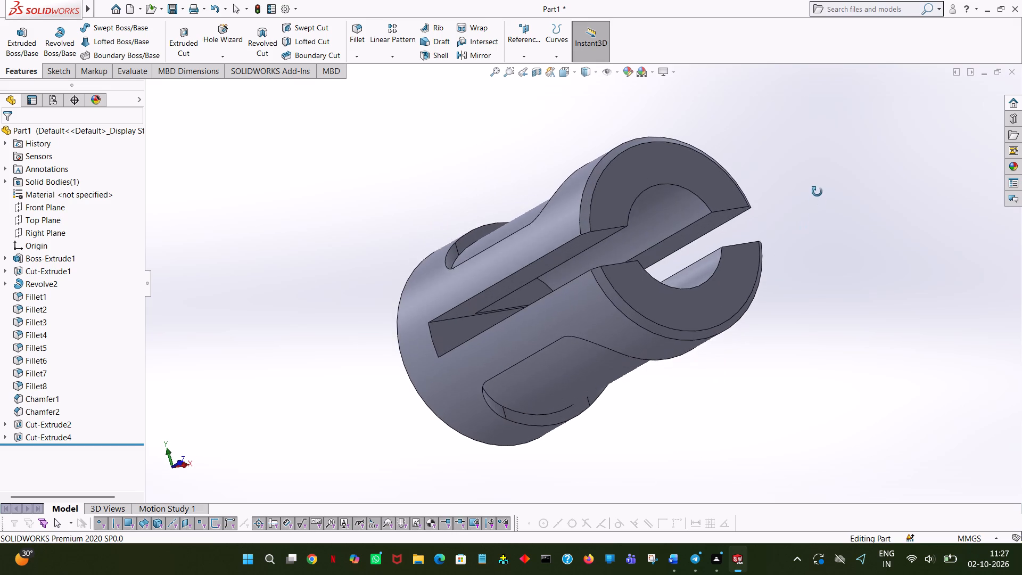
{"action": "middle_click_drag", "start_coordinate": [817, 192], "coordinate": [834, 204]}
{"action": "middle_click", "coordinate": [834, 204]}
{"action": "middle_click_drag", "start_coordinate": [836, 206], "coordinate": [603, 229]}
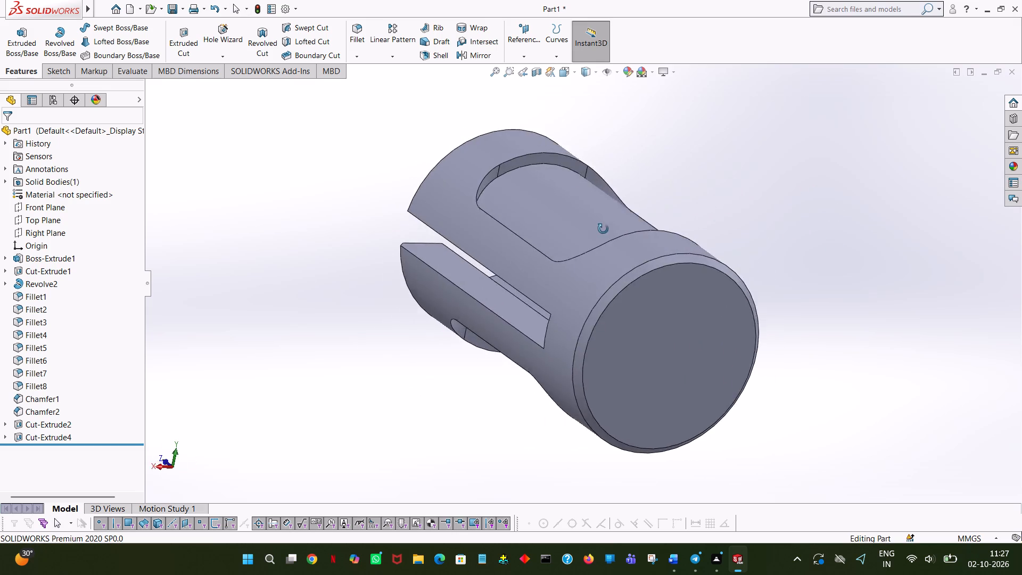
{"action": "middle_click_drag", "start_coordinate": [603, 229], "coordinate": [801, 489]}
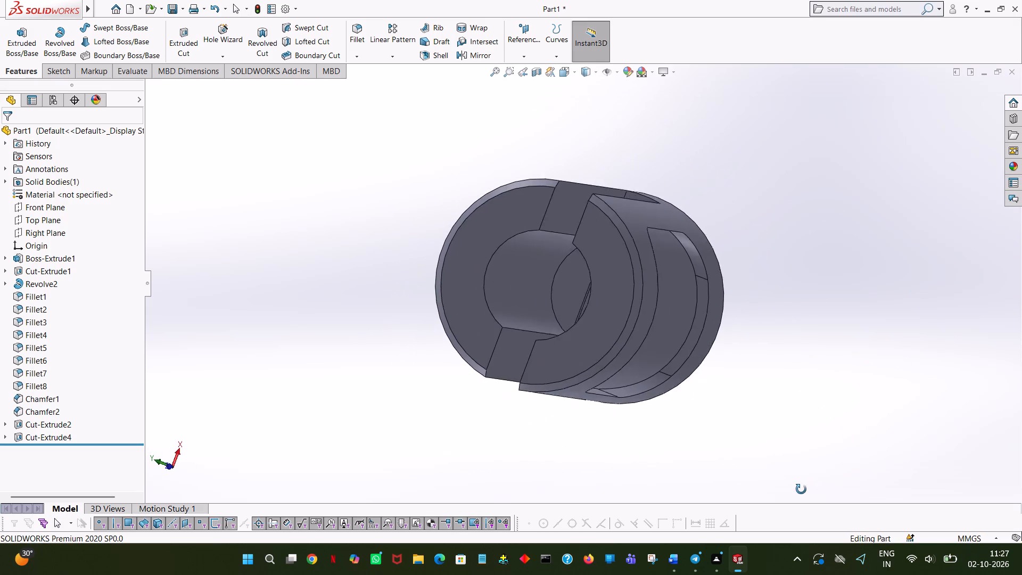
{"action": "middle_click_drag", "start_coordinate": [801, 489], "coordinate": [822, 480]}
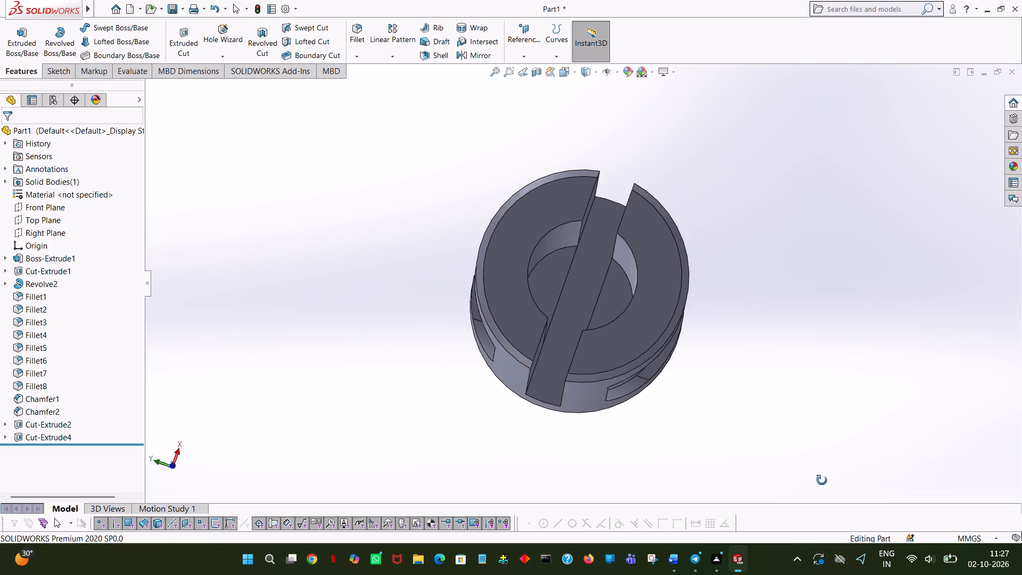
{"action": "middle_click_drag", "start_coordinate": [822, 480], "coordinate": [845, 513]}
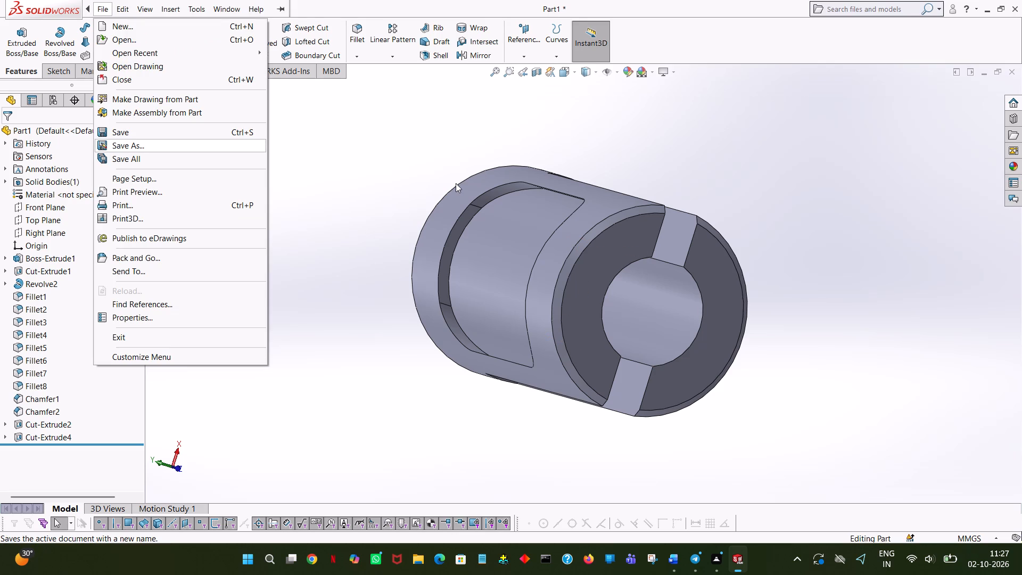
{"action": "left_click", "coordinate": [762, 161]}
{"action": "middle_click_drag", "start_coordinate": [977, 351], "coordinate": [909, 272]}
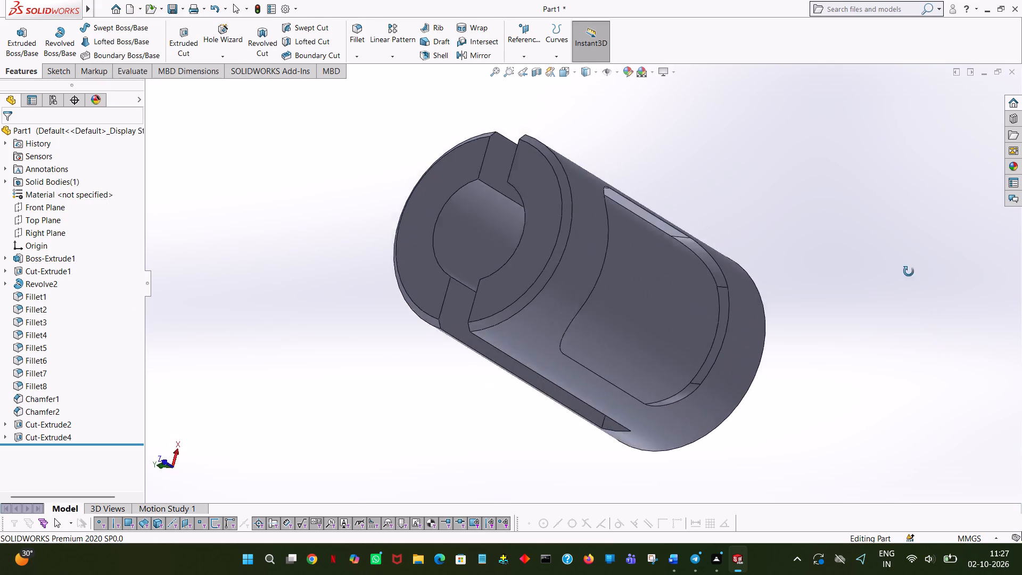
{"action": "middle_click_drag", "start_coordinate": [909, 272], "coordinate": [844, 226]}
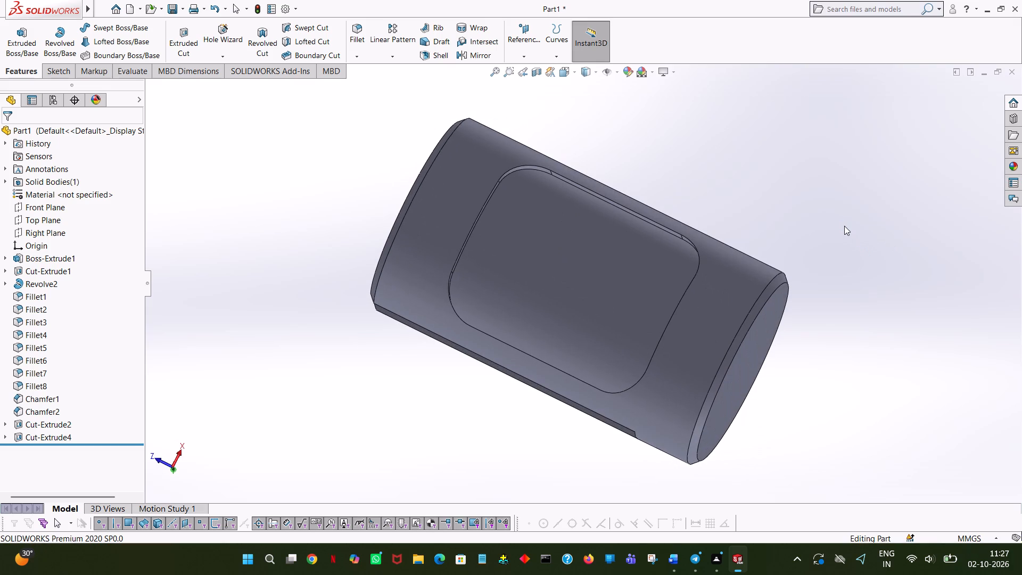
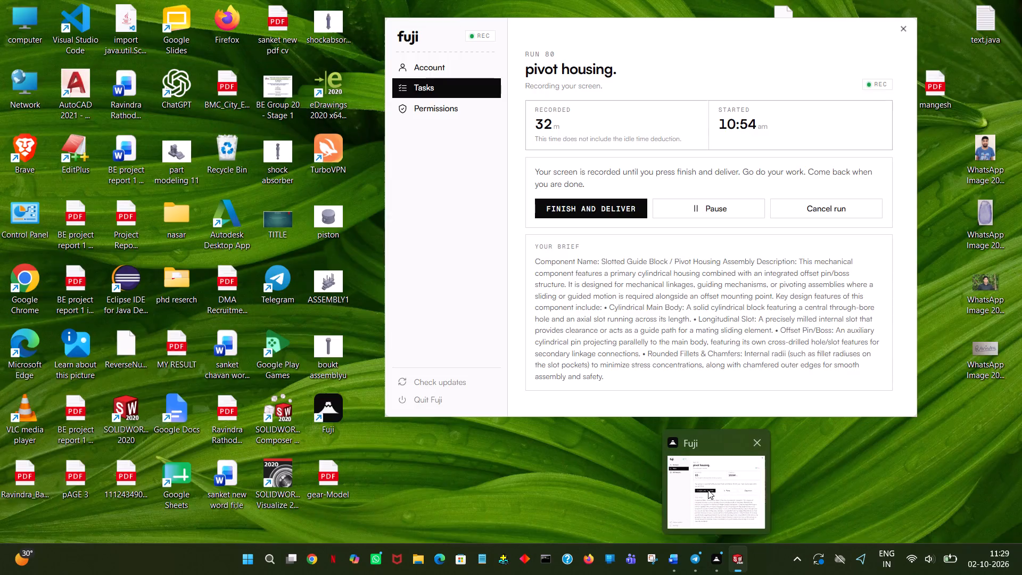
Colour the housing's closed end face and the two half-ring faces at the slotted end magenta.
{"action": "middle_click_drag", "start_coordinate": [817, 376], "coordinate": [825, 258]}
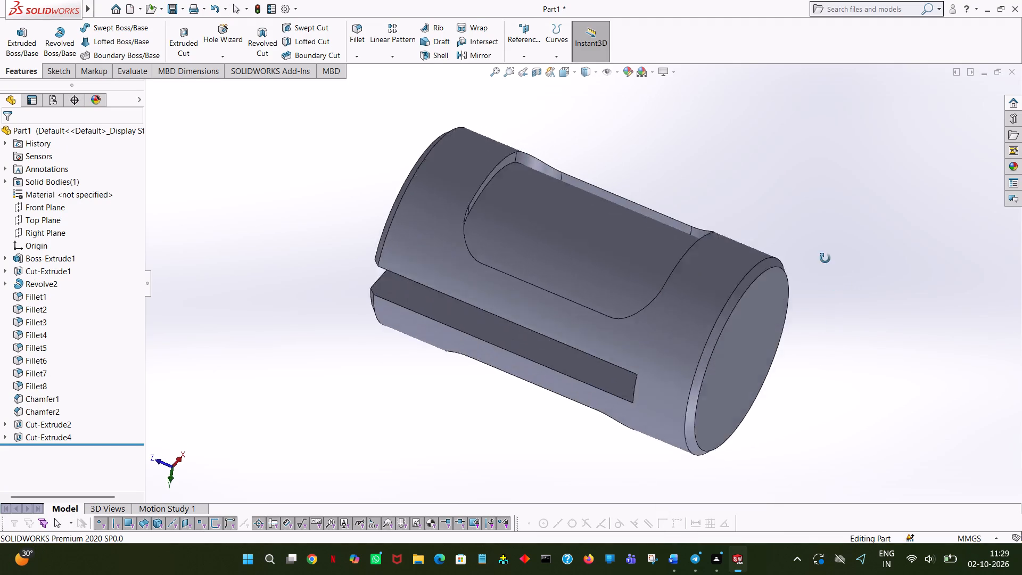
{"action": "middle_click_drag", "start_coordinate": [825, 258], "coordinate": [947, 101]}
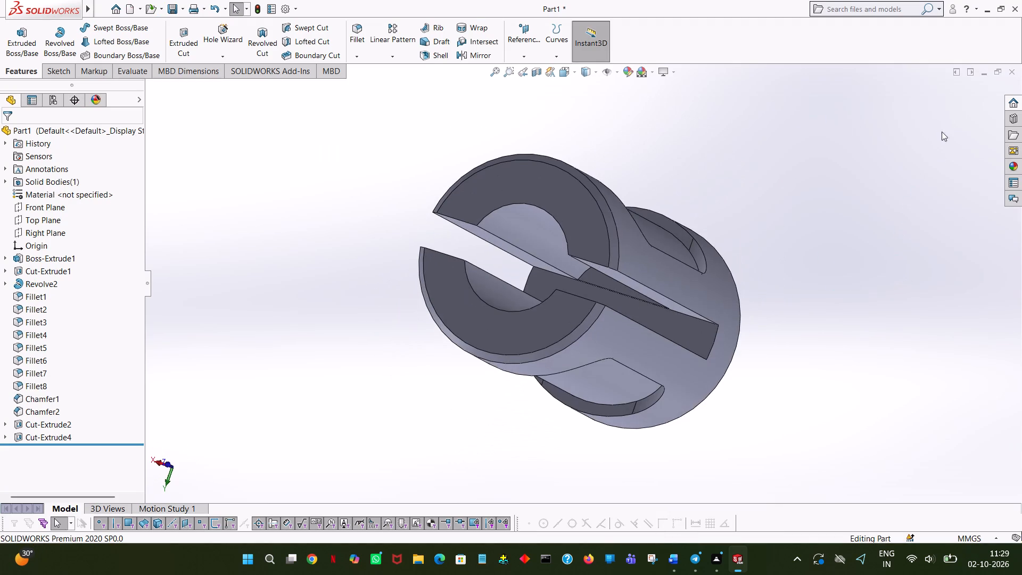
{"action": "middle_click_drag", "start_coordinate": [913, 273], "coordinate": [705, 365]}
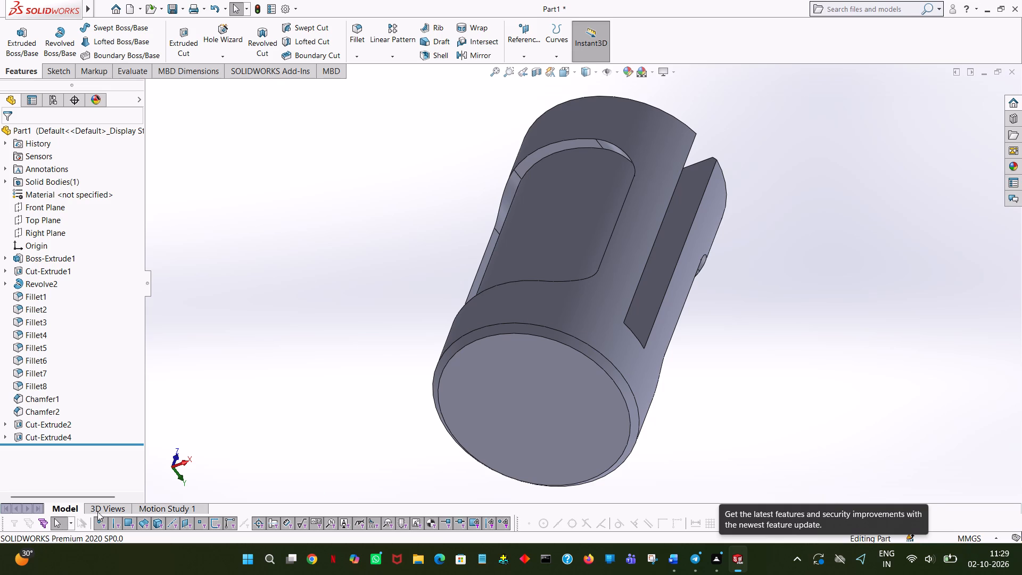
{"action": "left_click", "coordinate": [491, 394]}
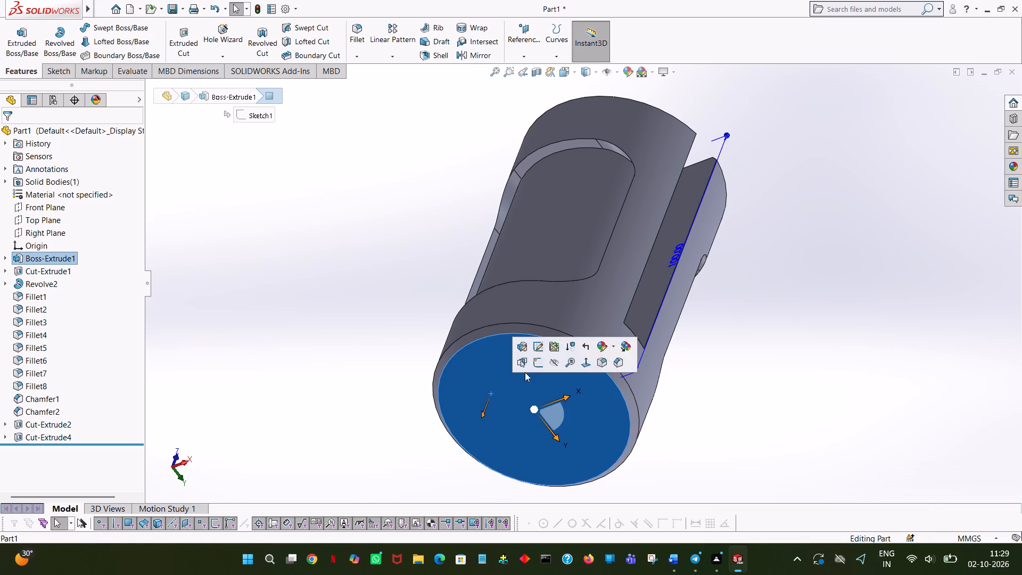
{"action": "left_click", "coordinate": [598, 344]}
{"action": "left_click", "coordinate": [605, 375]}
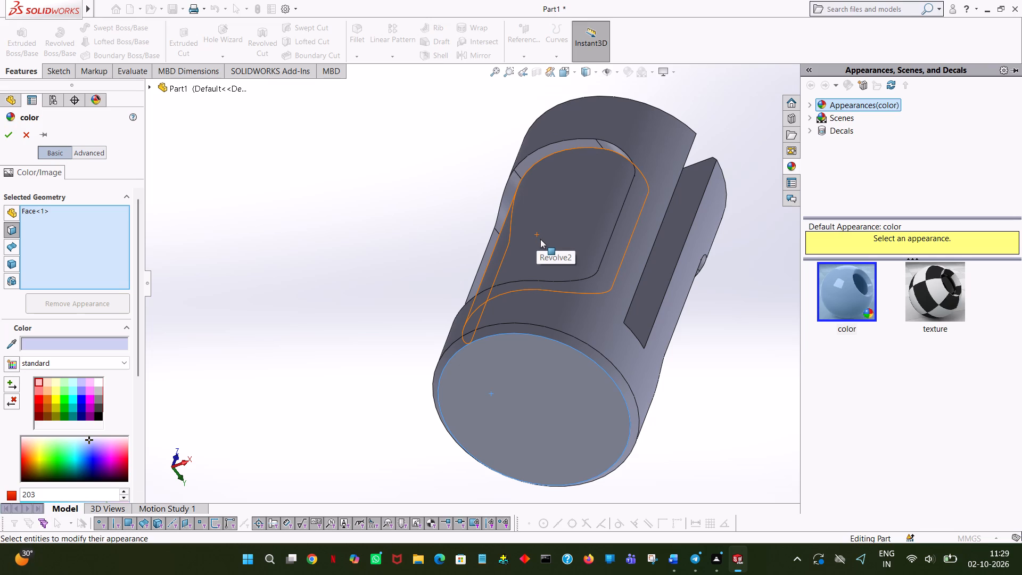
{"action": "left_click", "coordinate": [88, 399]}
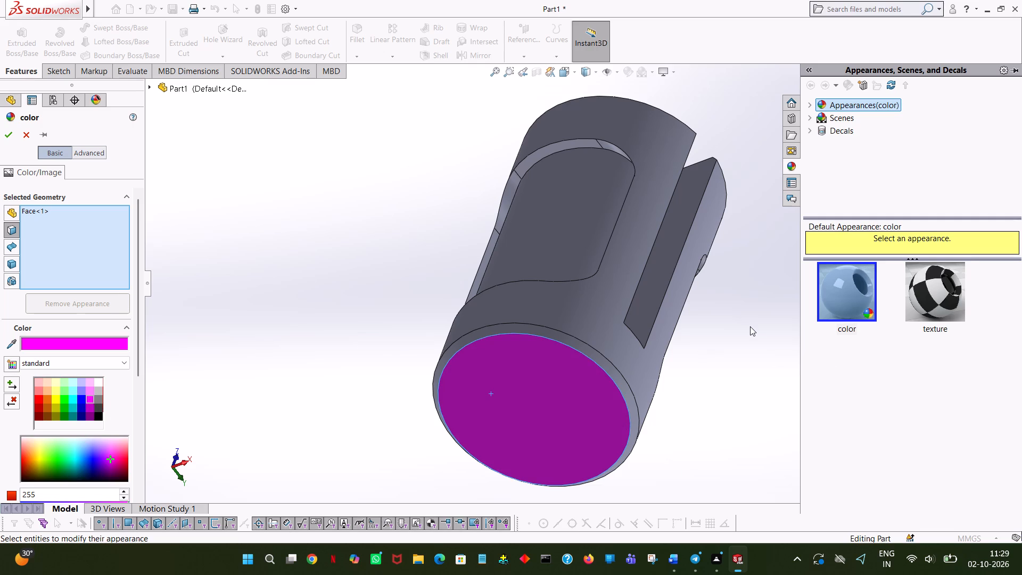
{"action": "middle_click_drag", "start_coordinate": [750, 326], "coordinate": [677, 506]}
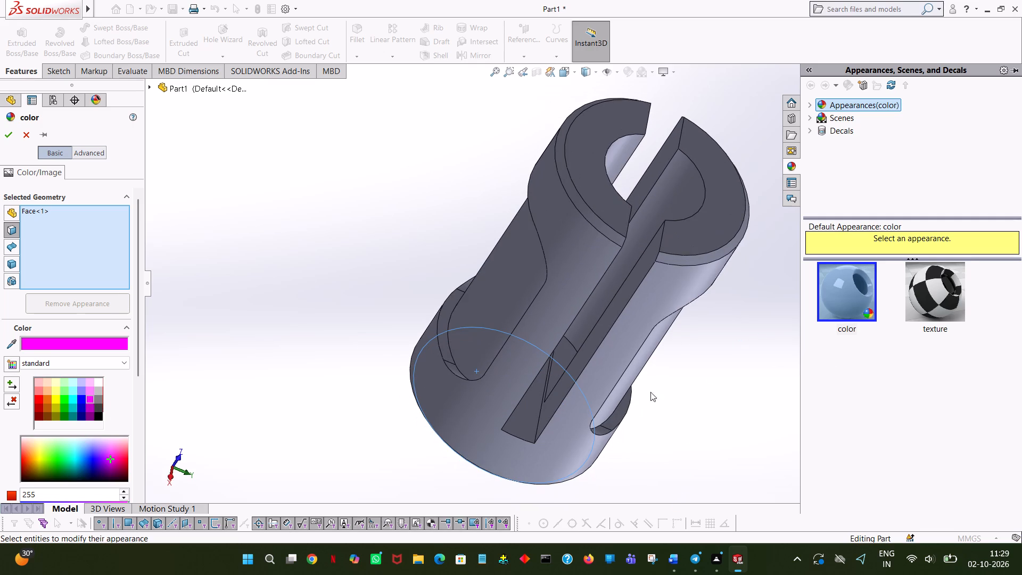
{"action": "middle_click_drag", "start_coordinate": [703, 317], "coordinate": [836, 377]}
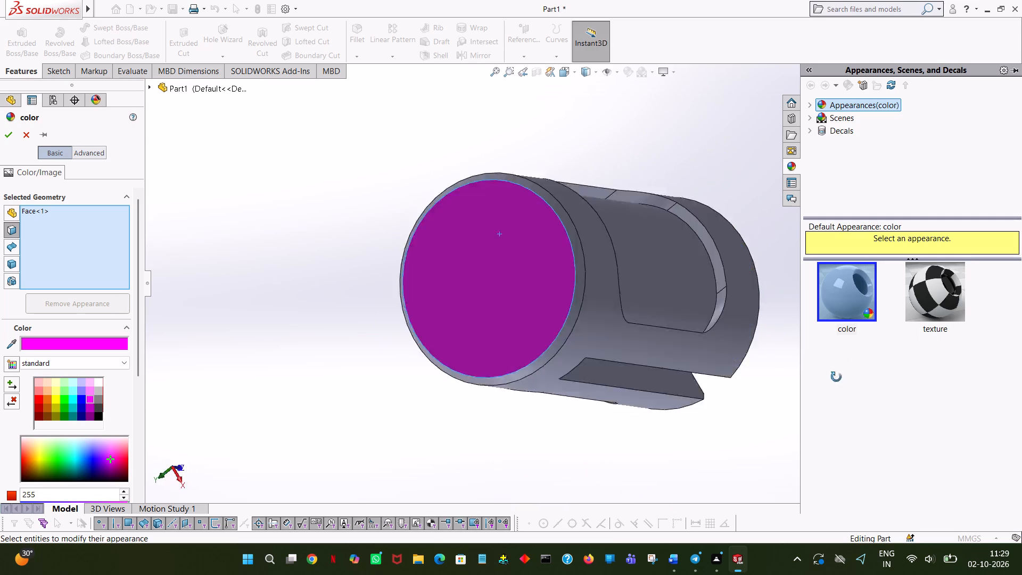
{"action": "middle_click_drag", "start_coordinate": [836, 377], "coordinate": [689, 459]}
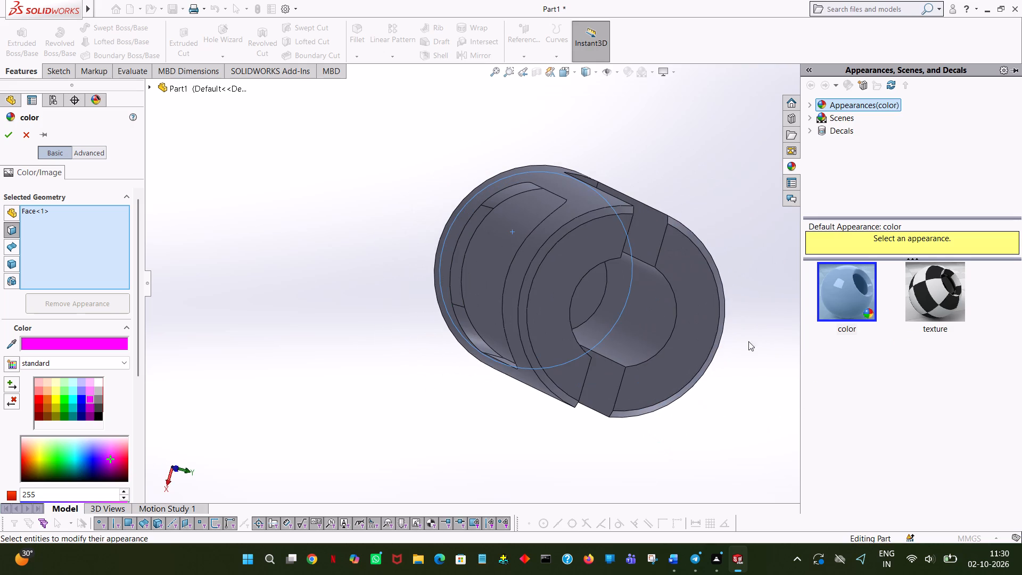
{"action": "left_click", "coordinate": [684, 259]}
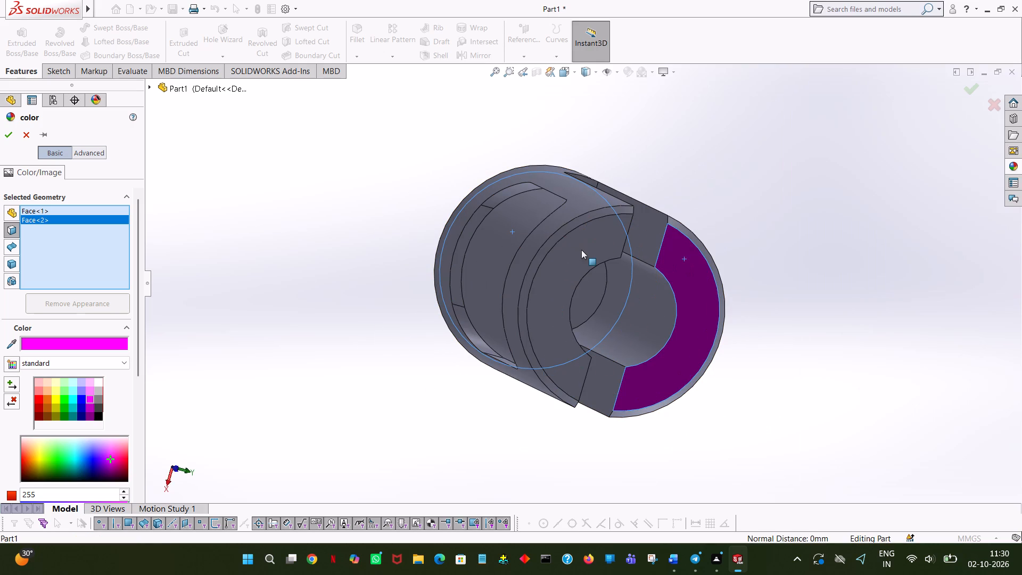
{"action": "left_click", "coordinate": [581, 250]}
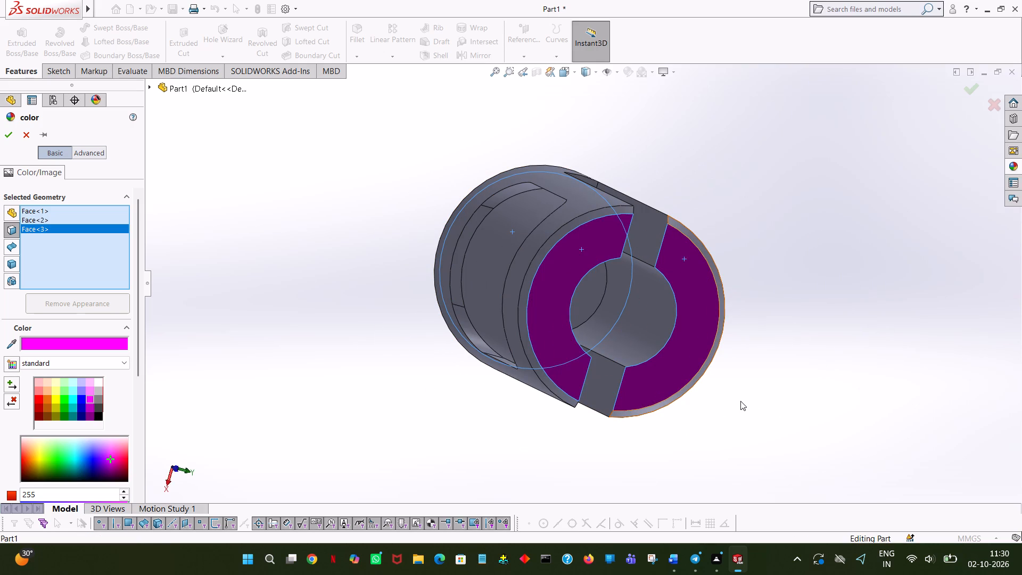
{"action": "middle_click_drag", "start_coordinate": [740, 401], "coordinate": [732, 400]}
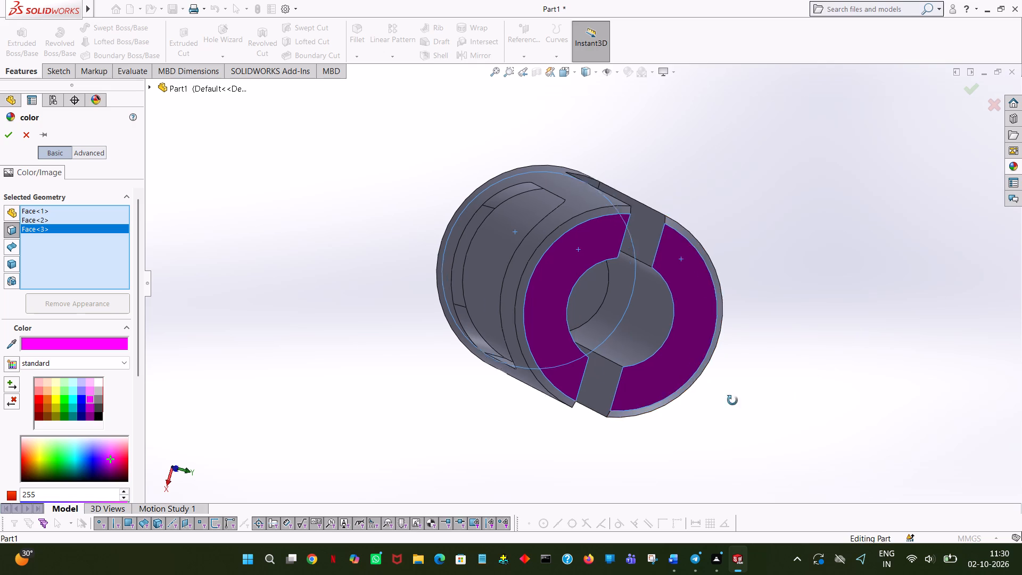
{"action": "middle_click_drag", "start_coordinate": [732, 400], "coordinate": [277, 305]}
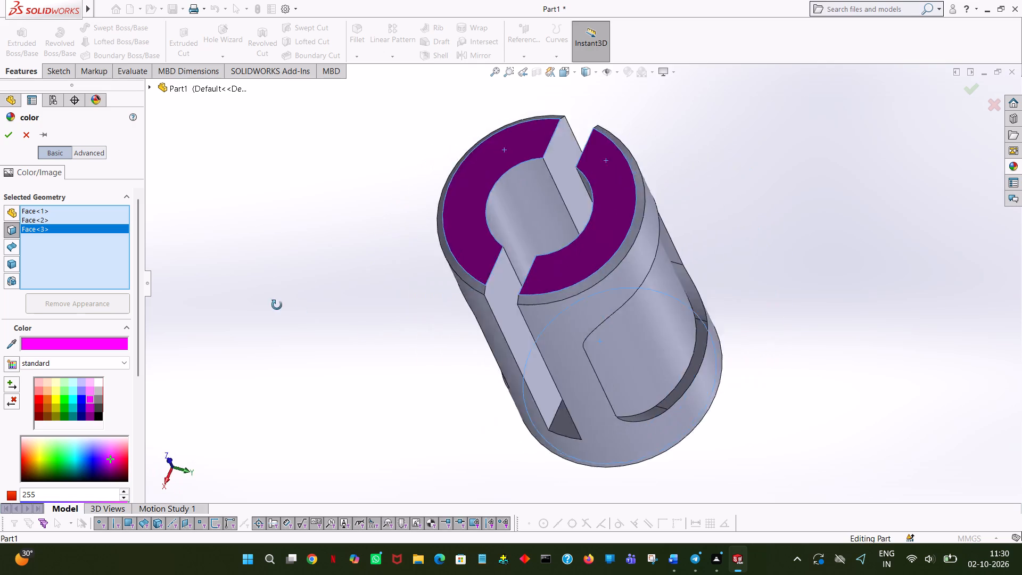
{"action": "middle_click_drag", "start_coordinate": [277, 305], "coordinate": [299, 366]}
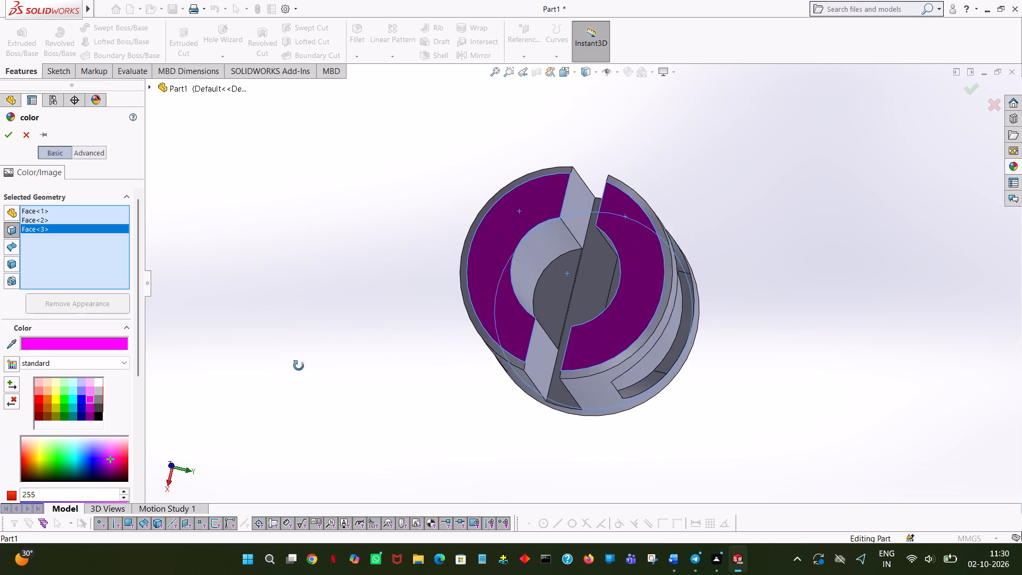
{"action": "middle_click_drag", "start_coordinate": [299, 366], "coordinate": [298, 367]}
{"action": "middle_click", "coordinate": [298, 367]}
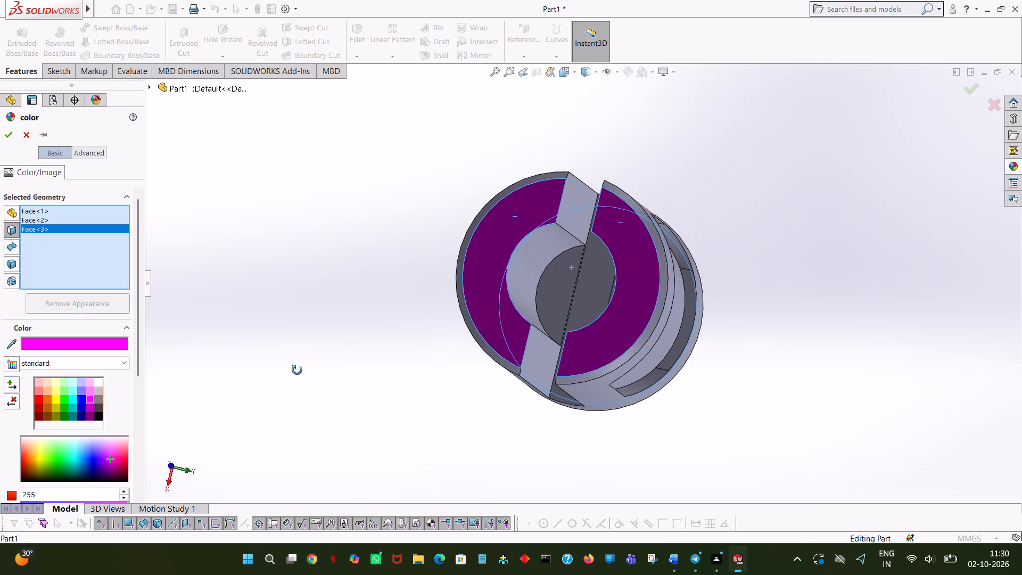
{"action": "left_click", "coordinate": [15, 135]}
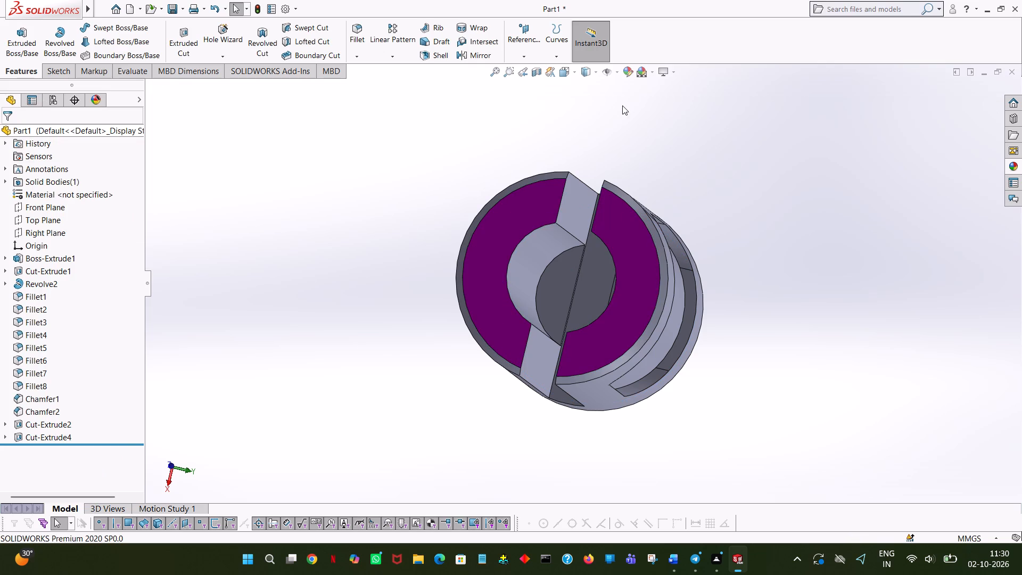
Colour the 58 mm cylinder's outer face light pink, applying the appearance to that face only.
{"action": "middle_click_drag", "start_coordinate": [628, 103], "coordinate": [474, 212]}
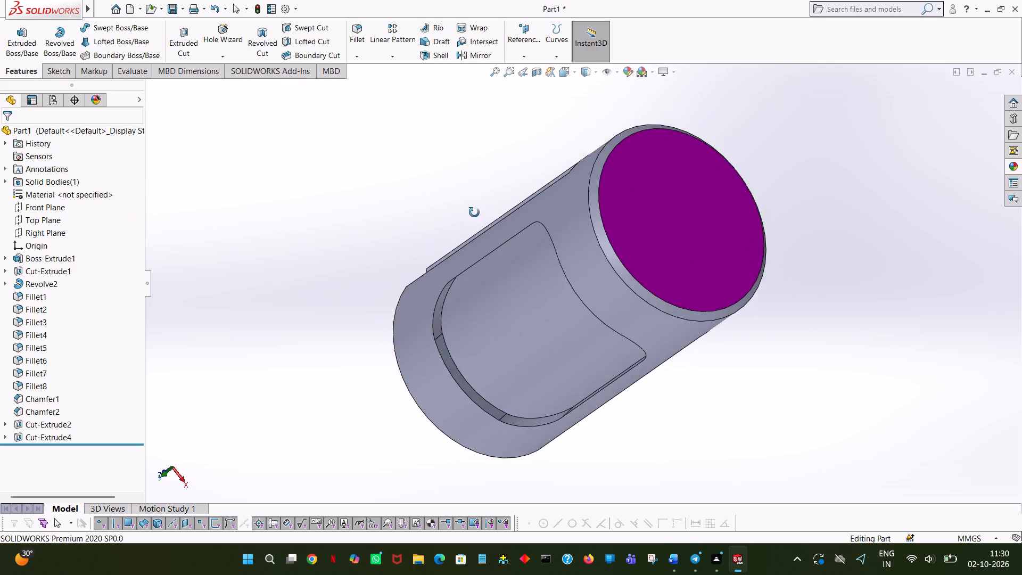
{"action": "middle_click_drag", "start_coordinate": [474, 212], "coordinate": [216, 426]}
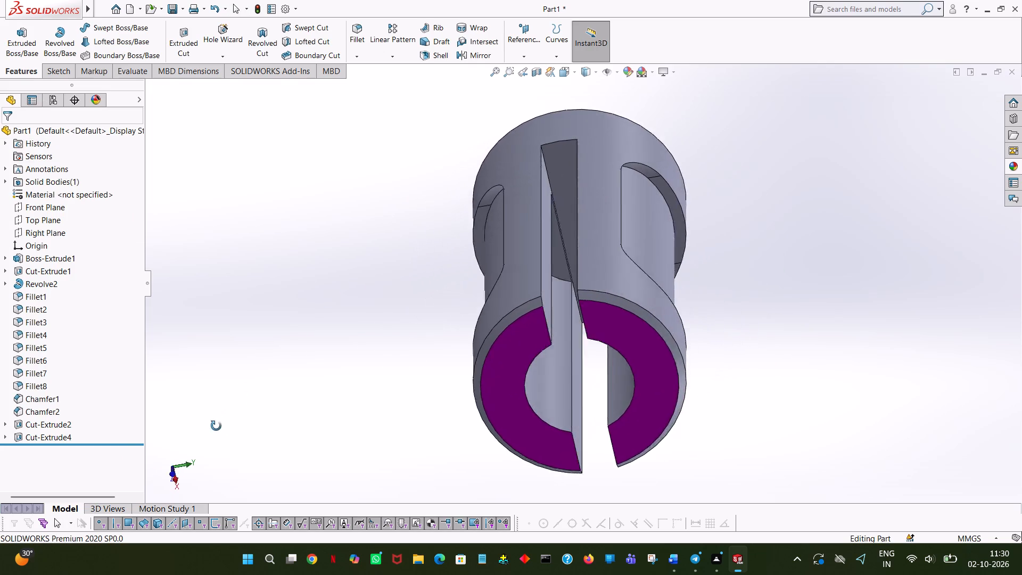
{"action": "middle_click_drag", "start_coordinate": [216, 426], "coordinate": [167, 486]}
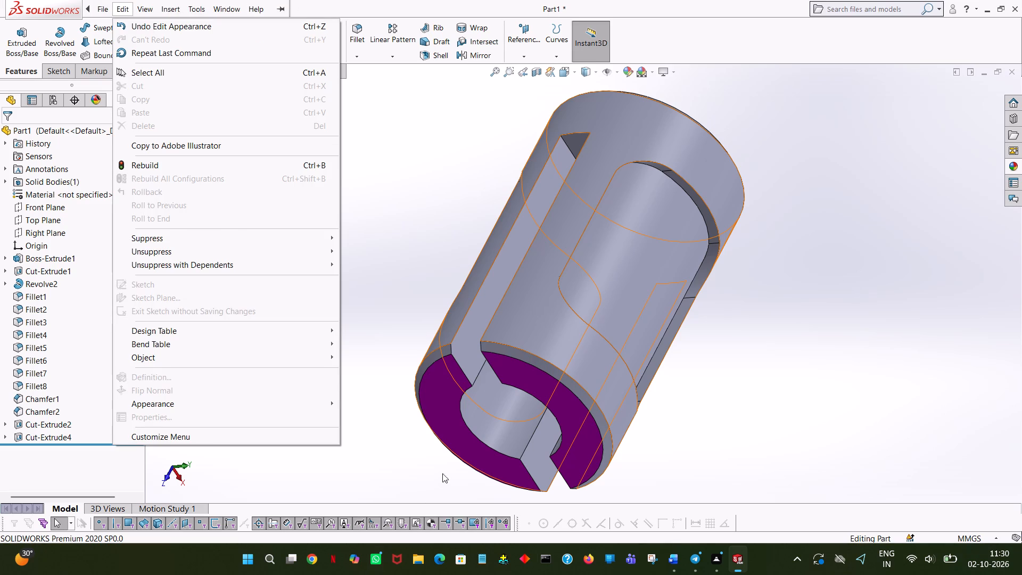
{"action": "left_click", "coordinate": [887, 363]}
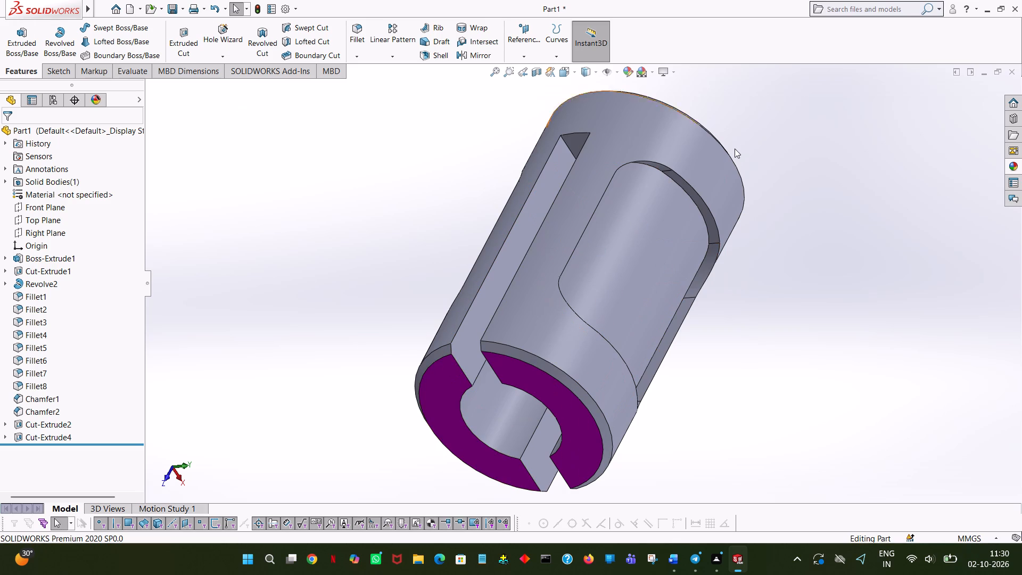
{"action": "middle_click_drag", "start_coordinate": [704, 182], "coordinate": [639, 103]}
{"action": "left_click", "coordinate": [714, 183]}
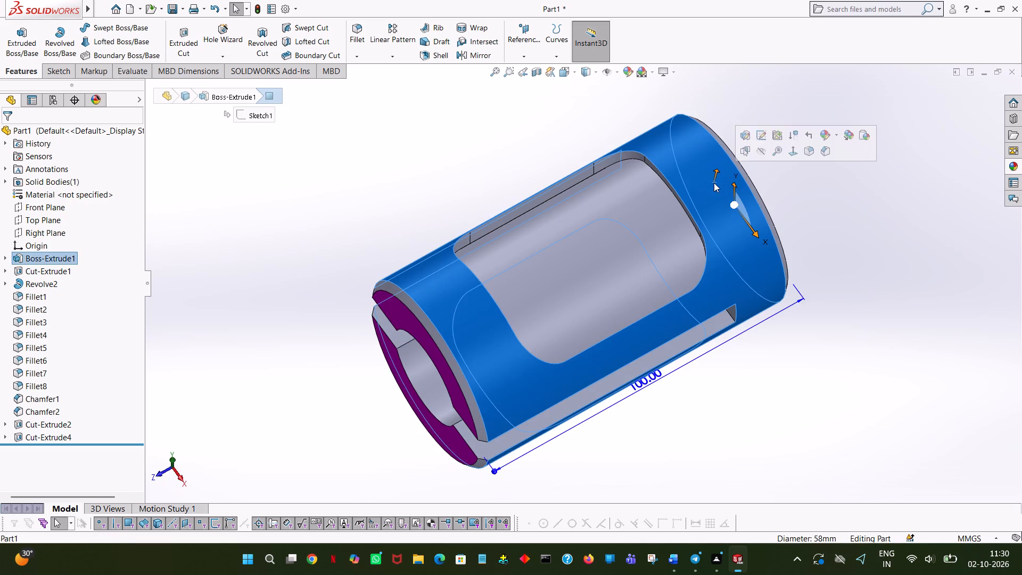
{"action": "right_click", "coordinate": [714, 183]}
{"action": "left_click", "coordinate": [802, 145]}
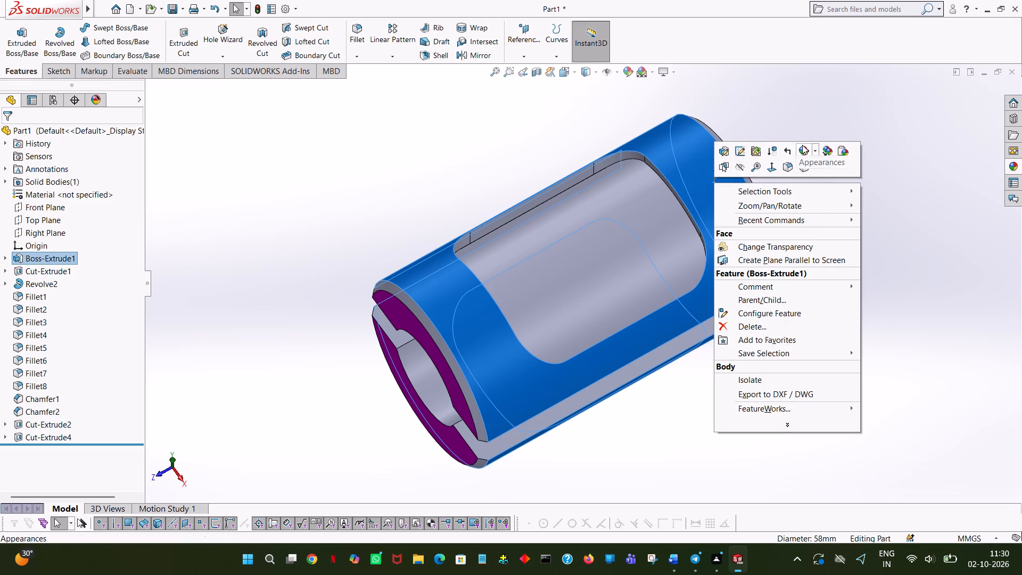
{"action": "left_click", "coordinate": [802, 170]}
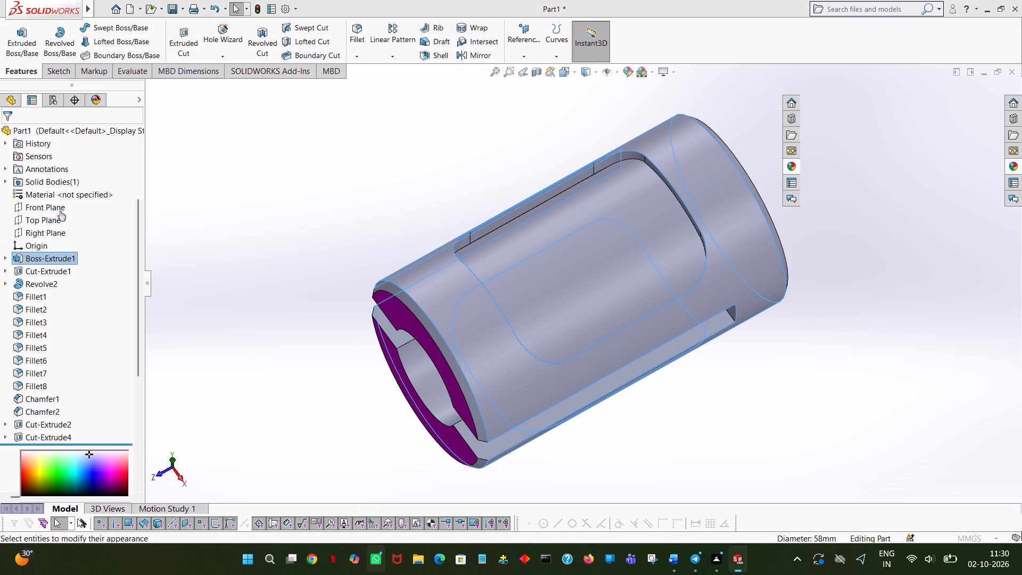
{"action": "left_click", "coordinate": [38, 380]}
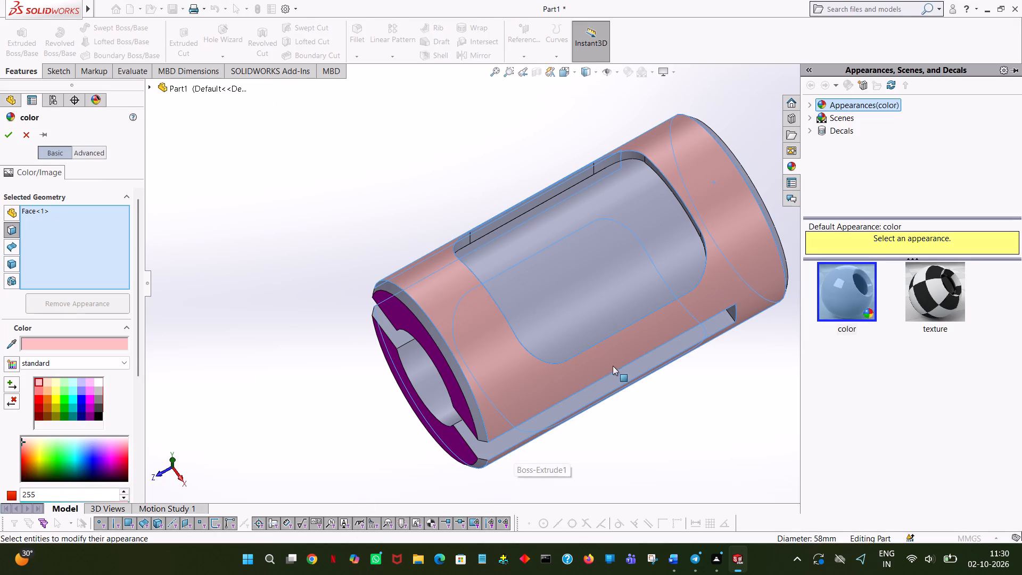
{"action": "middle_click_drag", "start_coordinate": [653, 472], "coordinate": [634, 350]}
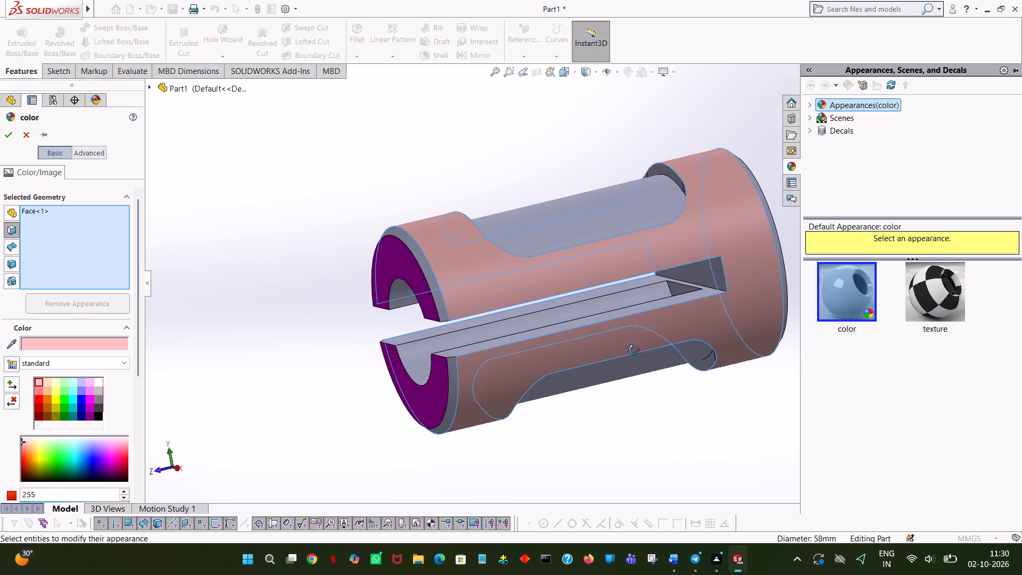
{"action": "middle_click_drag", "start_coordinate": [634, 350], "coordinate": [710, 425]}
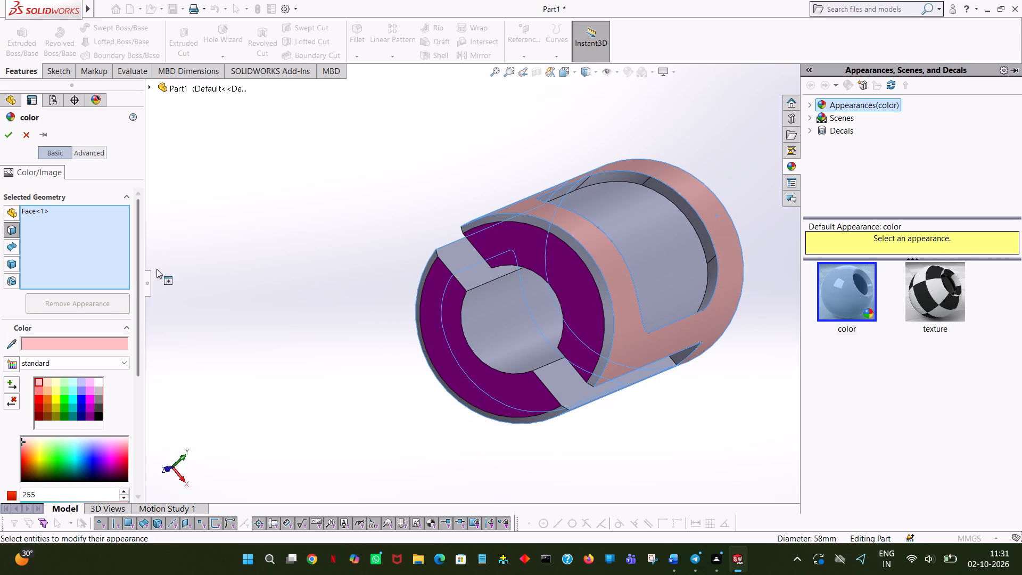
{"action": "left_click", "coordinate": [7, 132]}
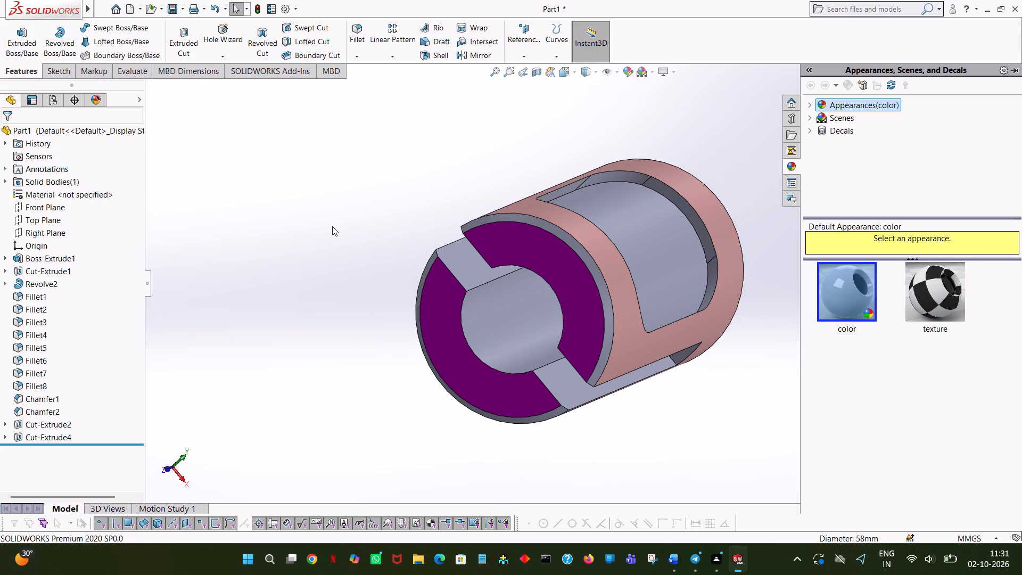
Colour both cylindrical wall faces of the central bore black, one on each side of the slot.
{"action": "left_click", "coordinate": [497, 315]}
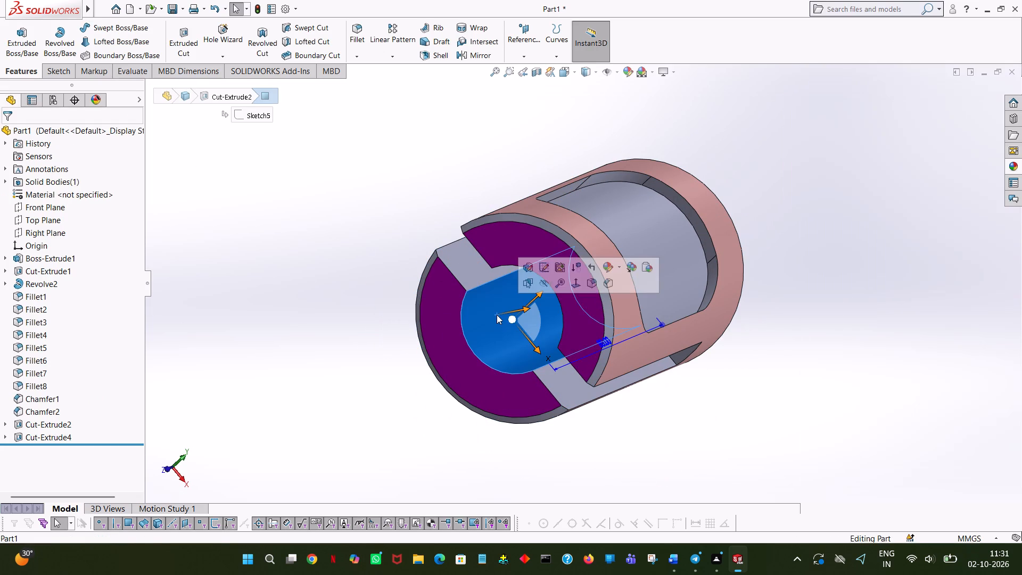
{"action": "left_click", "coordinate": [610, 267]}
{"action": "left_click", "coordinate": [644, 294]}
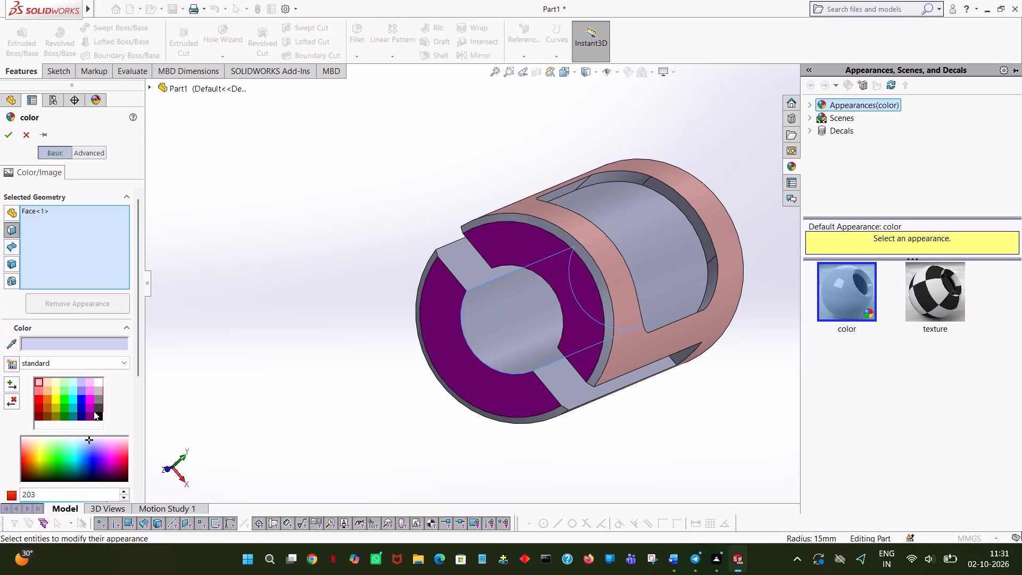
{"action": "left_click", "coordinate": [100, 415]}
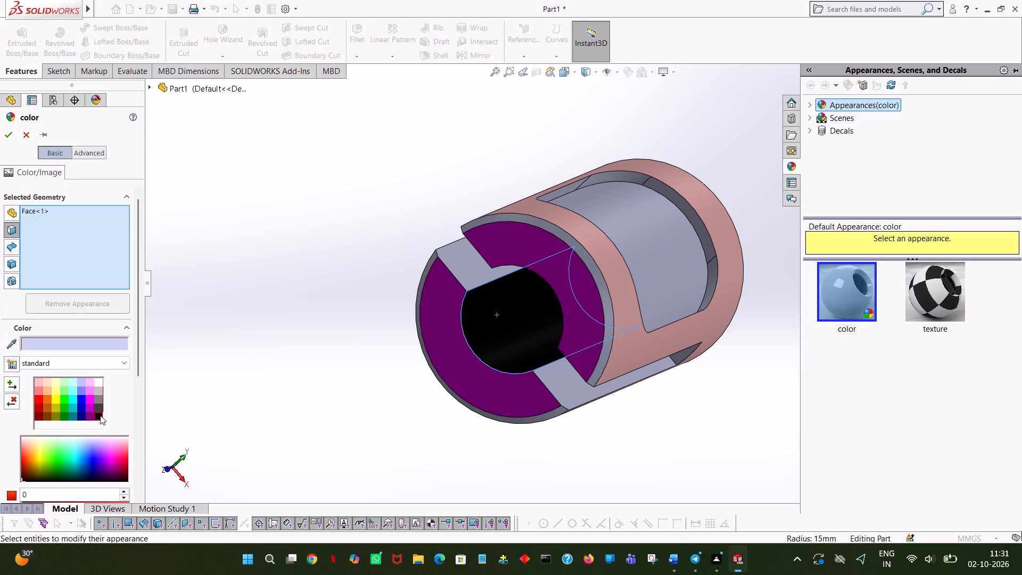
{"action": "middle_click_drag", "start_coordinate": [421, 315], "coordinate": [463, 371]}
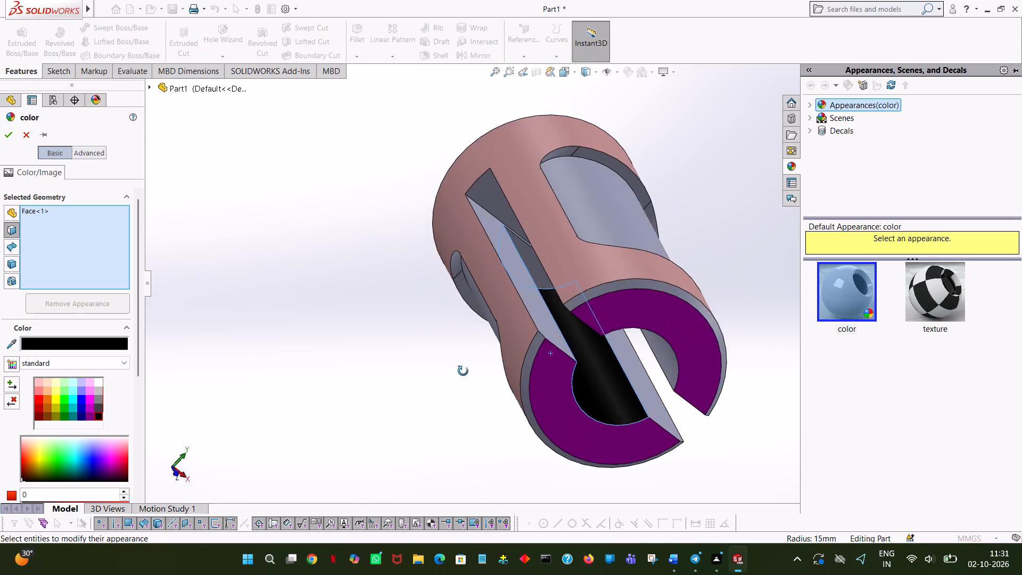
{"action": "middle_click_drag", "start_coordinate": [463, 371], "coordinate": [444, 244]}
{"action": "left_click", "coordinate": [598, 236]}
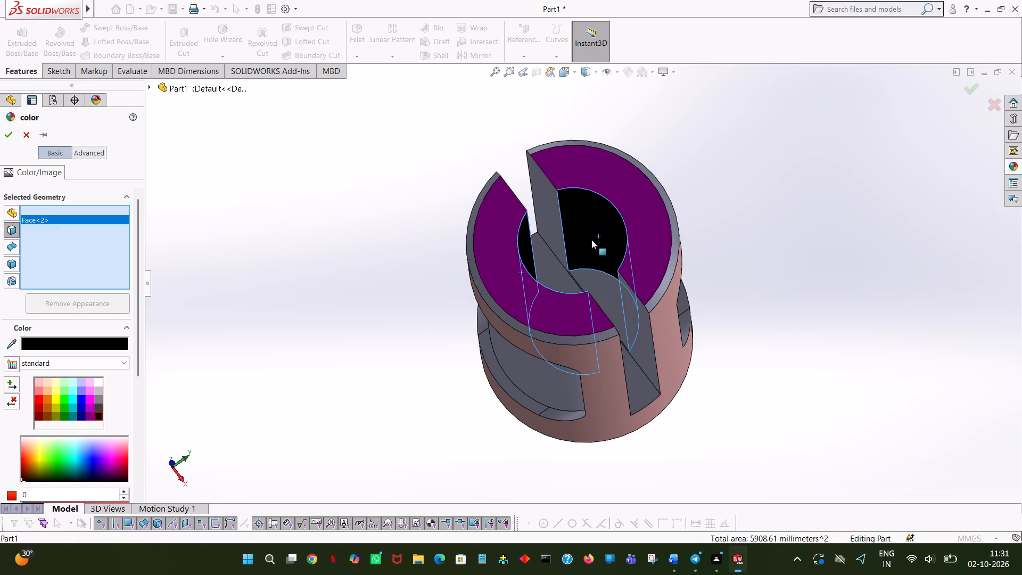
{"action": "middle_click_drag", "start_coordinate": [332, 180], "coordinate": [345, 332]}
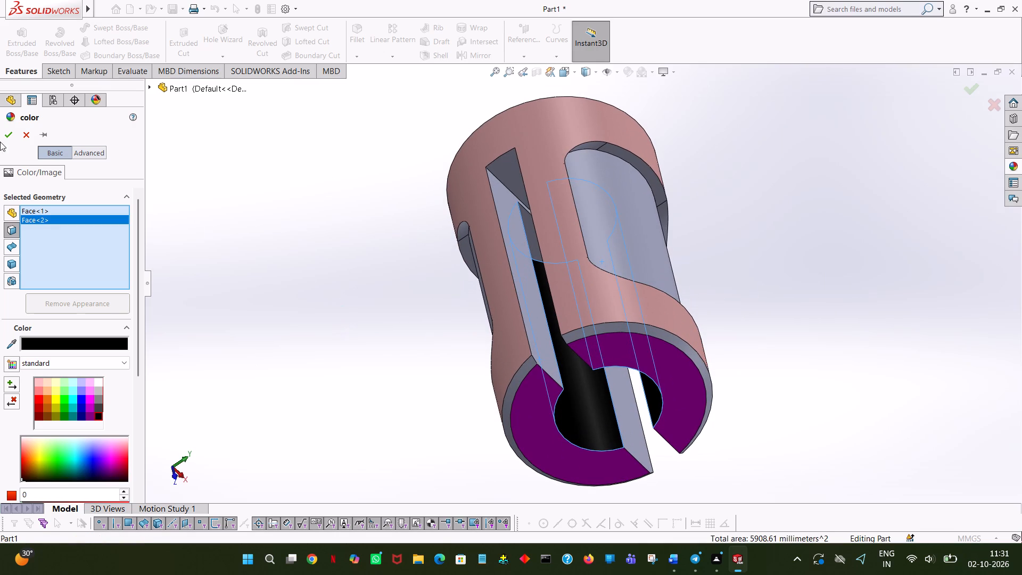
{"action": "left_click", "coordinate": [9, 132]}
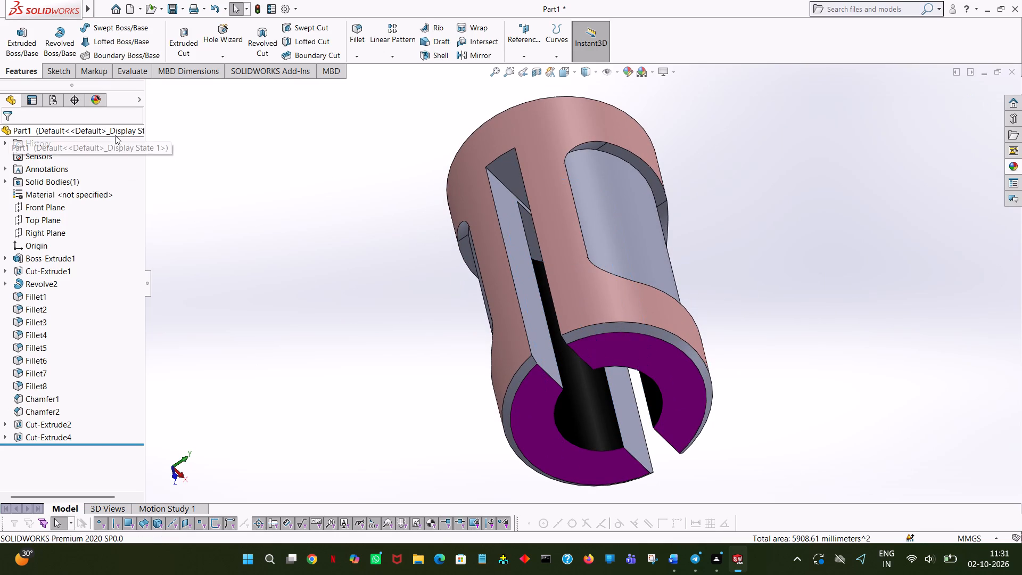
{"action": "middle_click_drag", "start_coordinate": [805, 435], "coordinate": [783, 327]}
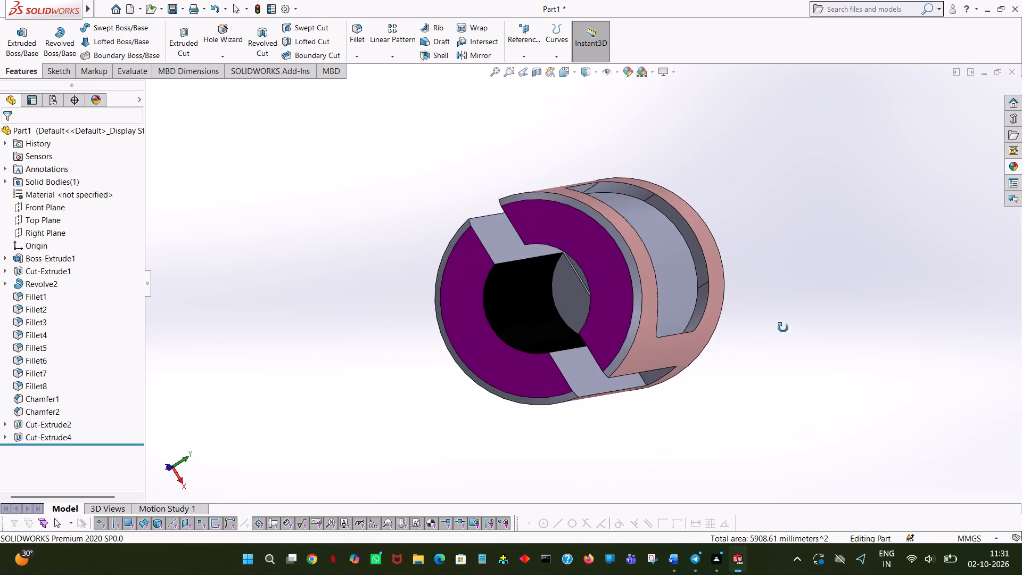
Colour one flat side wall of the open-ended slot bright red, applying the appearance to that face only.
{"action": "middle_click_drag", "start_coordinate": [783, 327], "coordinate": [787, 321]}
{"action": "left_click", "coordinate": [611, 374]}
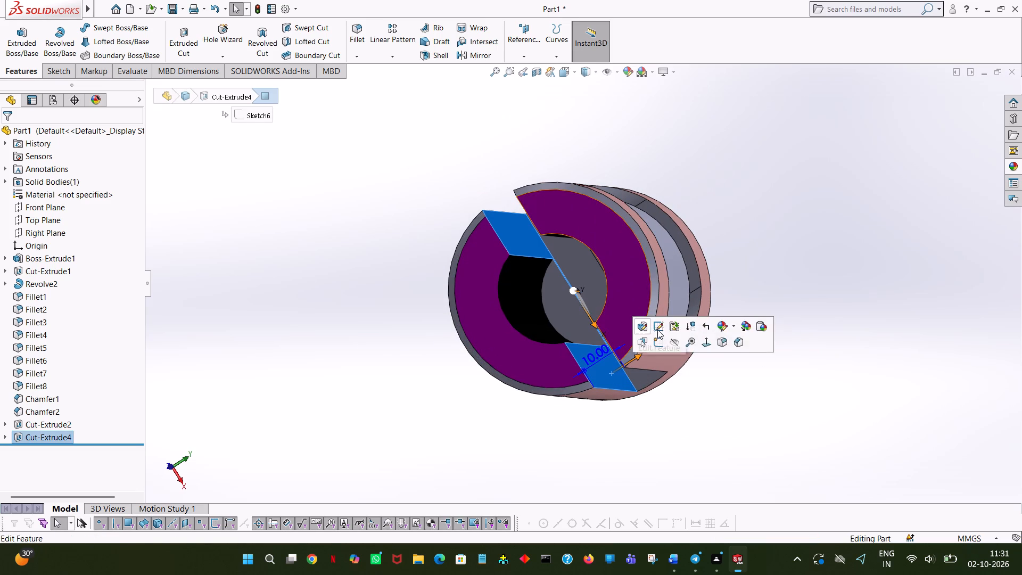
{"action": "left_click", "coordinate": [724, 329]}
{"action": "left_click", "coordinate": [738, 347]}
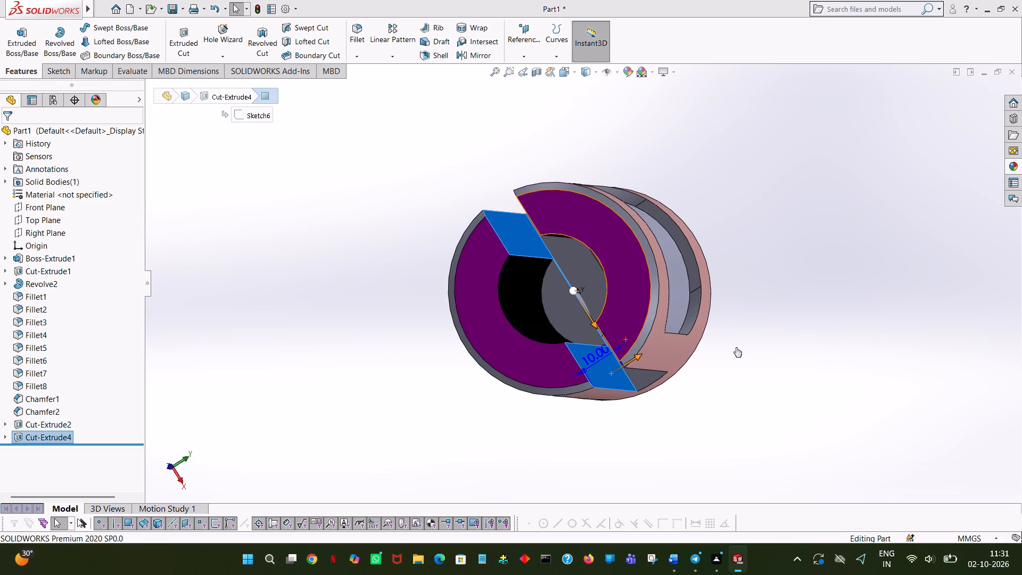
{"action": "middle_click_drag", "start_coordinate": [437, 312], "coordinate": [449, 321]}
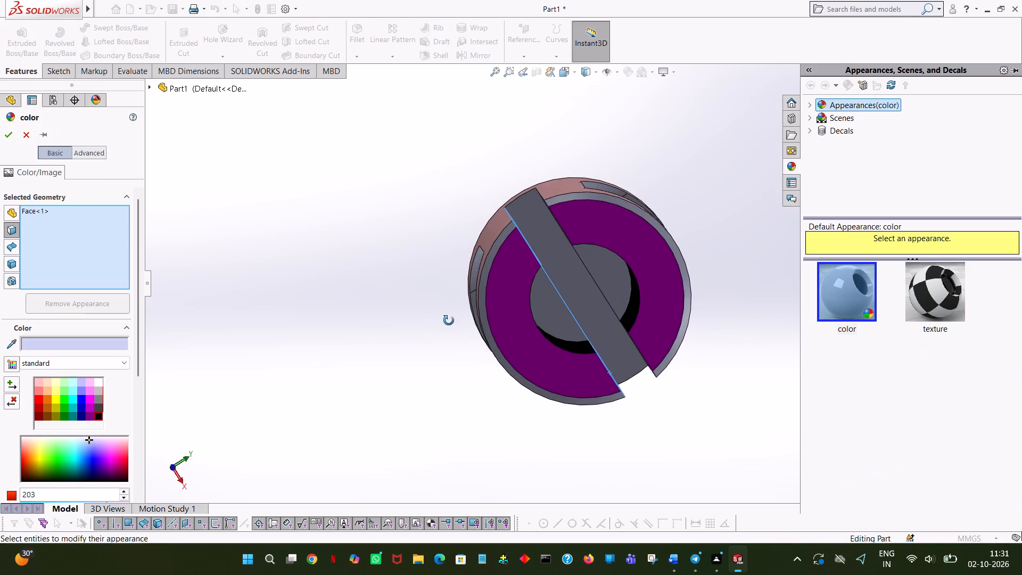
{"action": "middle_click_drag", "start_coordinate": [449, 321], "coordinate": [442, 325]}
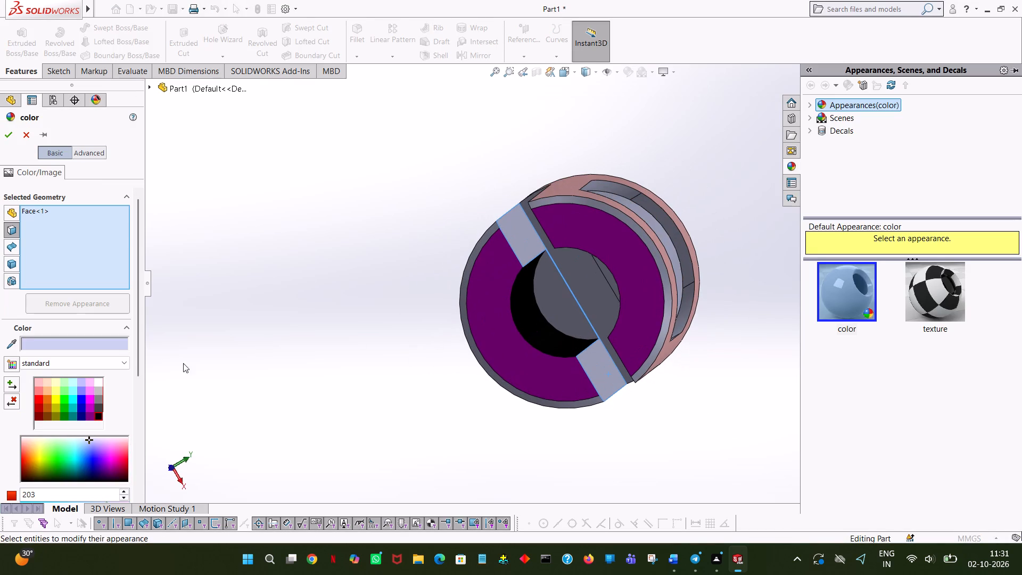
{"action": "left_click", "coordinate": [38, 401]}
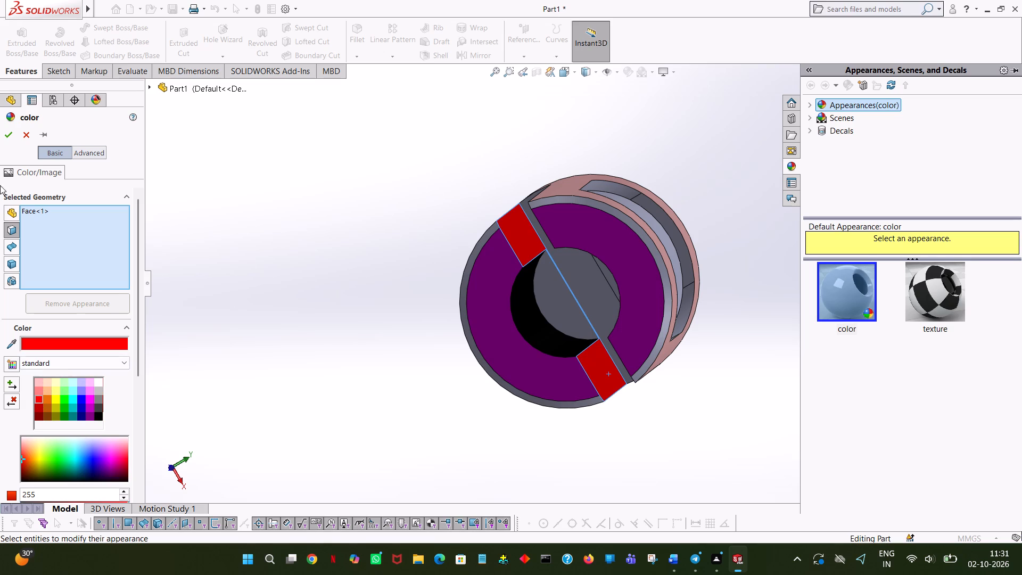
{"action": "middle_click_drag", "start_coordinate": [415, 248], "coordinate": [418, 323]}
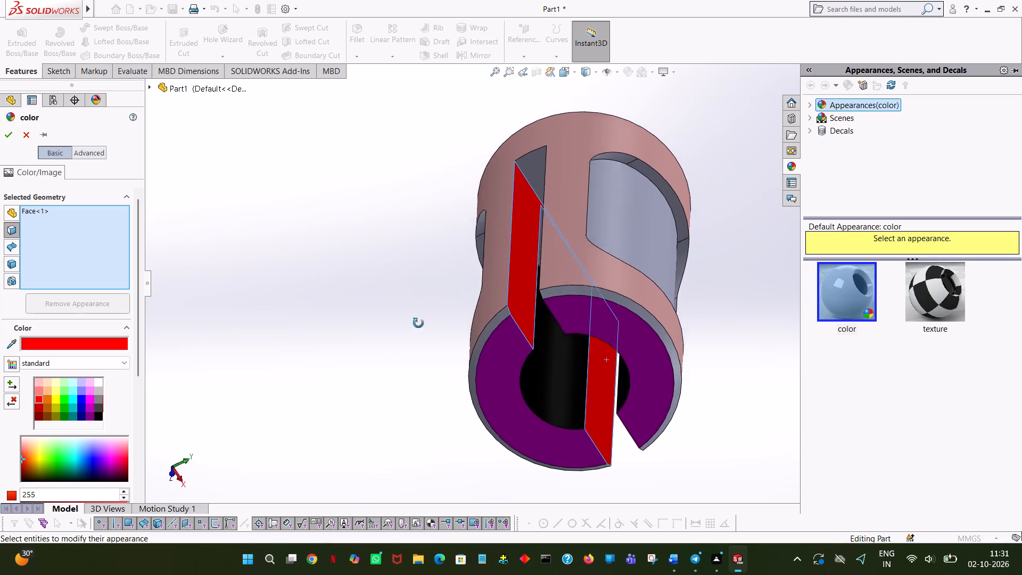
{"action": "middle_click_drag", "start_coordinate": [418, 323], "coordinate": [436, 454]}
{"action": "left_click", "coordinate": [7, 132]}
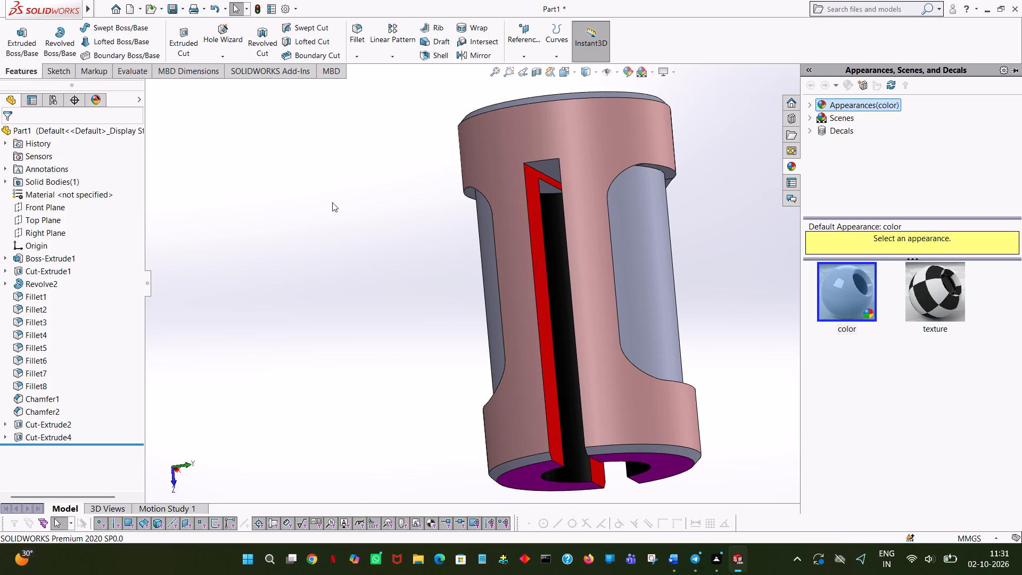
Colour the chamfer faces light yellow: both half-rings at the slotted end and the full ring at the closed end.
{"action": "middle_click_drag", "start_coordinate": [751, 347], "coordinate": [729, 150]}
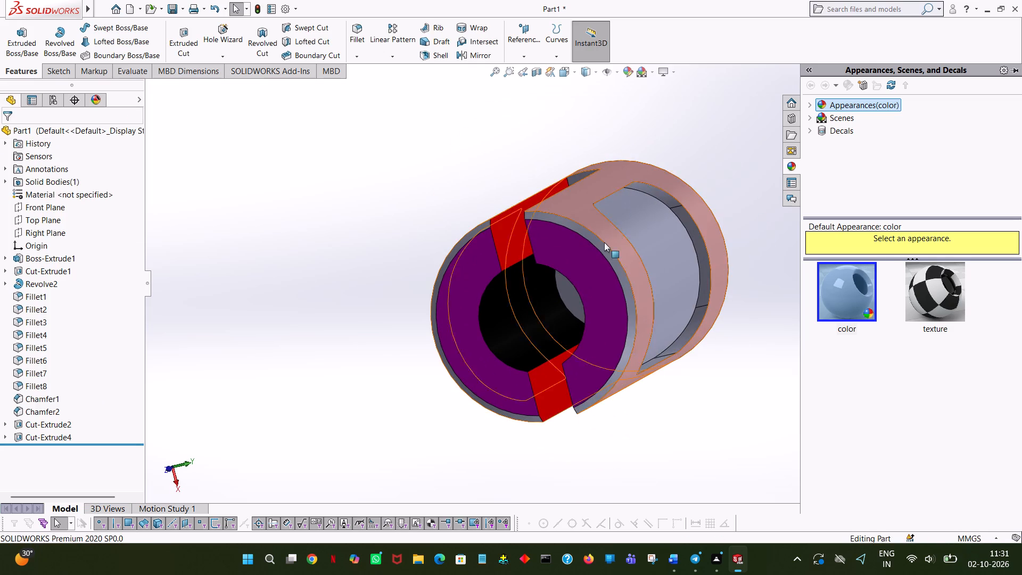
{"action": "left_click", "coordinate": [616, 264]}
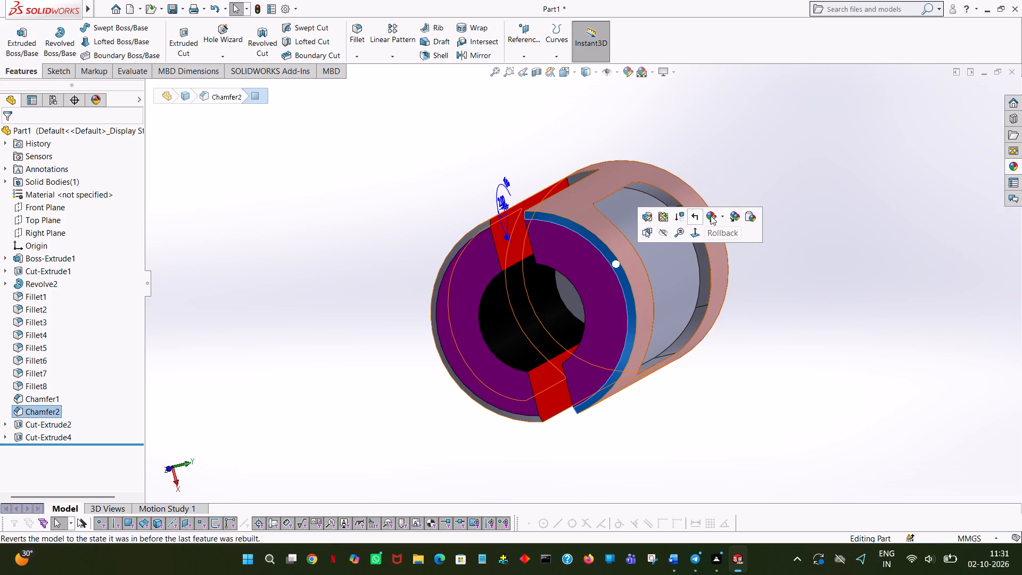
{"action": "left_click", "coordinate": [713, 216]}
{"action": "left_click", "coordinate": [717, 240]}
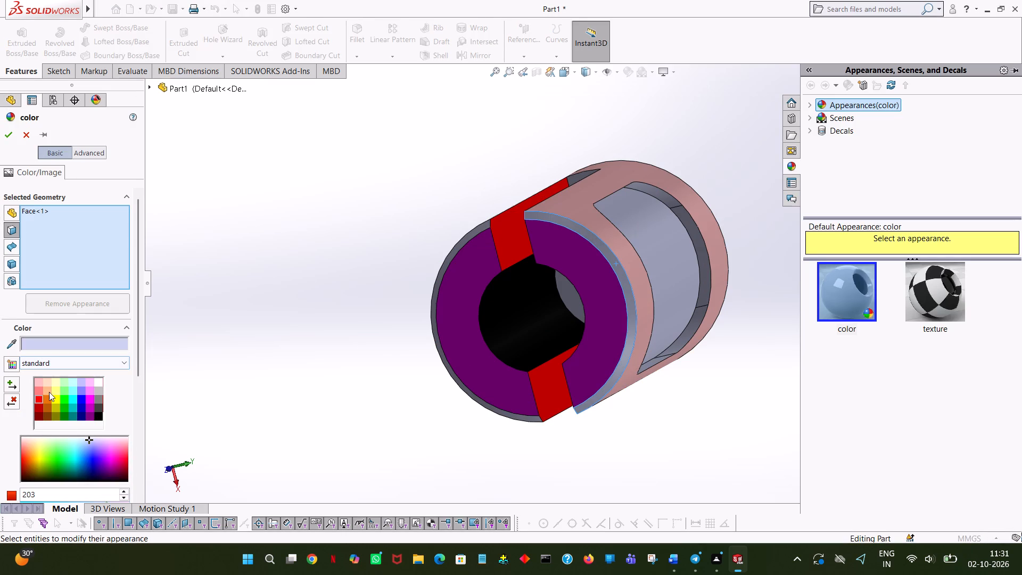
{"action": "left_click", "coordinate": [54, 393]}
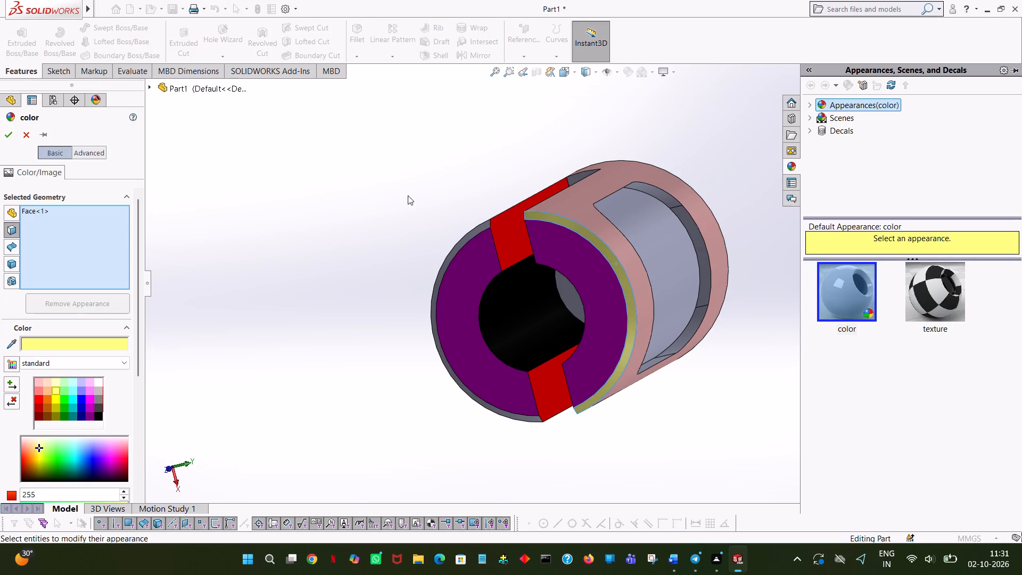
{"action": "middle_click_drag", "start_coordinate": [408, 195], "coordinate": [467, 177]}
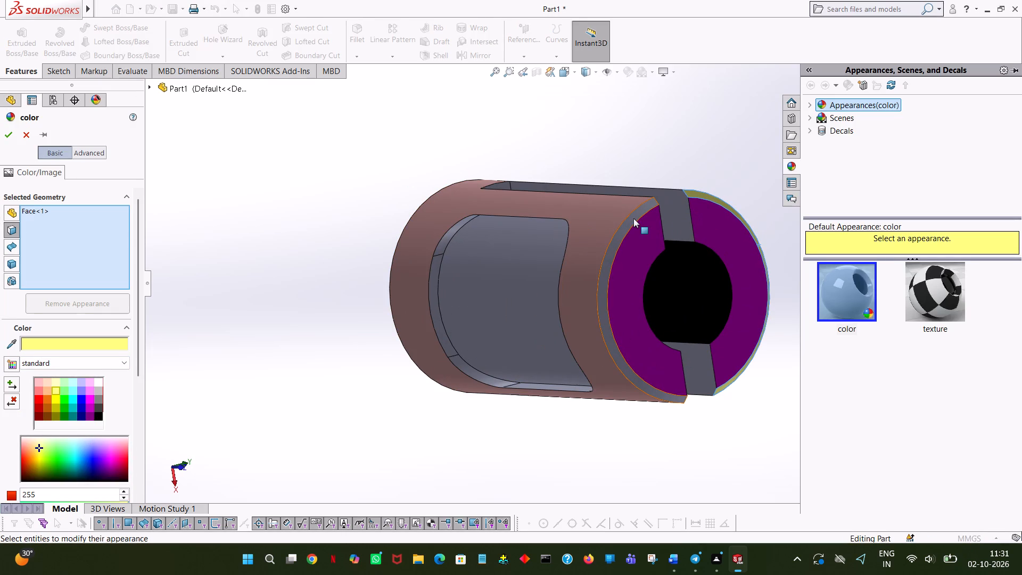
{"action": "left_click", "coordinate": [633, 218]}
{"action": "middle_click_drag", "start_coordinate": [351, 175], "coordinate": [467, 246]}
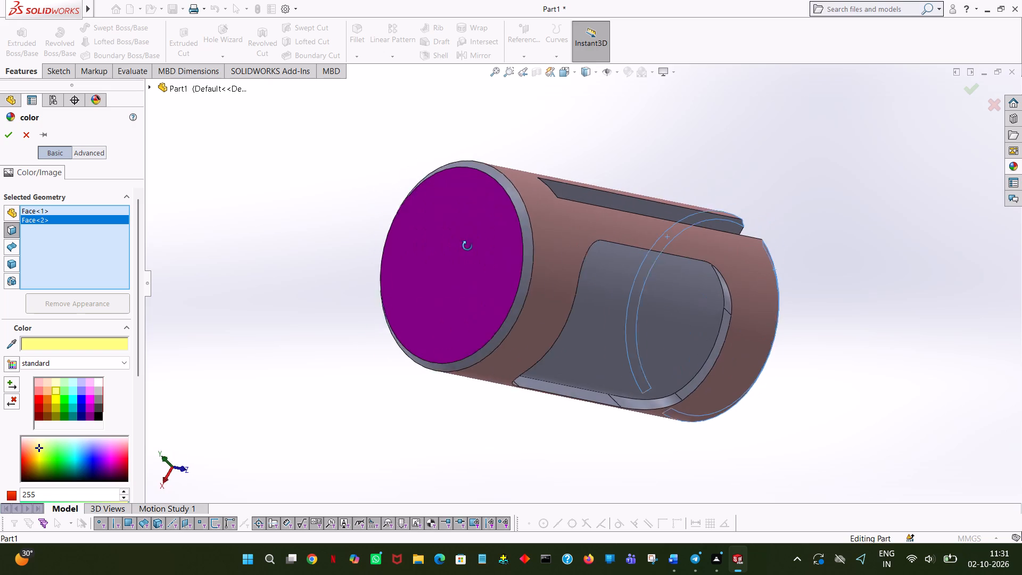
{"action": "middle_click_drag", "start_coordinate": [467, 246], "coordinate": [468, 246]}
{"action": "left_click", "coordinate": [537, 221]}
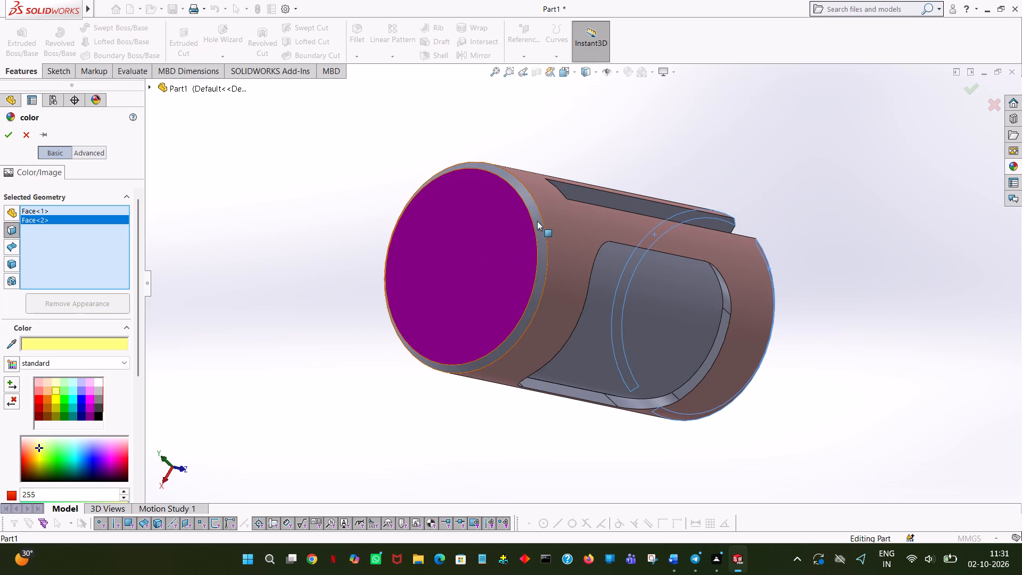
{"action": "left_click", "coordinate": [4, 136]}
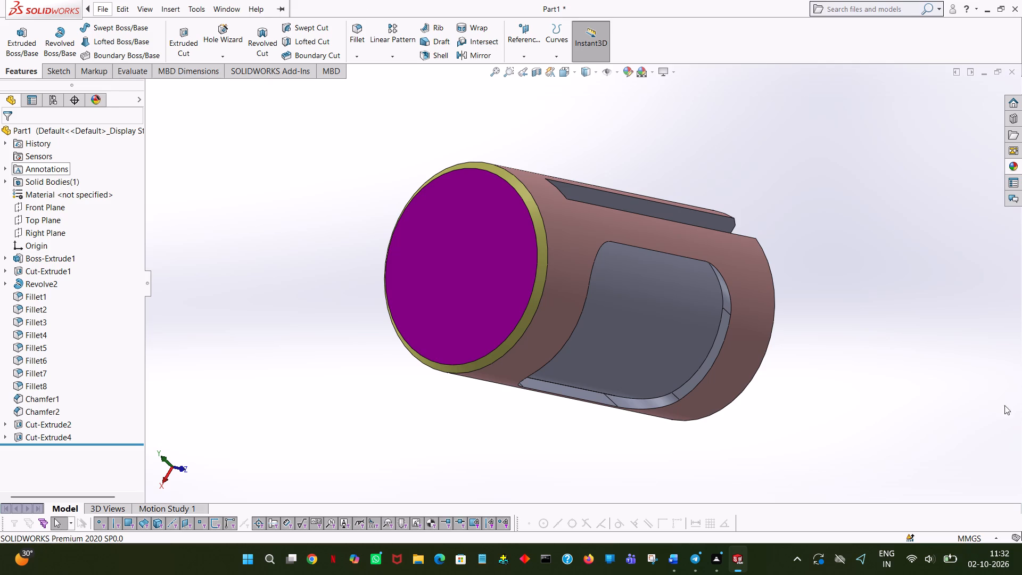
Colour the slot's other flat side wall, opposite the bright red one, dark red, applying the appearance to that face only.
{"action": "left_click", "coordinate": [768, 422]}
{"action": "middle_click_drag", "start_coordinate": [820, 403], "coordinate": [779, 415]}
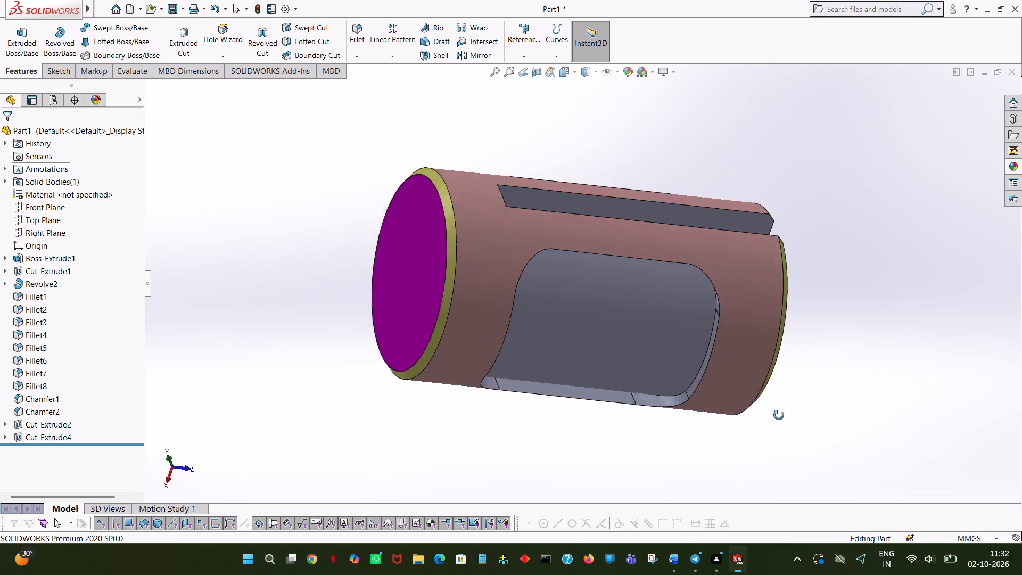
{"action": "middle_click_drag", "start_coordinate": [779, 415], "coordinate": [659, 487]}
{"action": "middle_click_drag", "start_coordinate": [659, 490], "coordinate": [692, 468]}
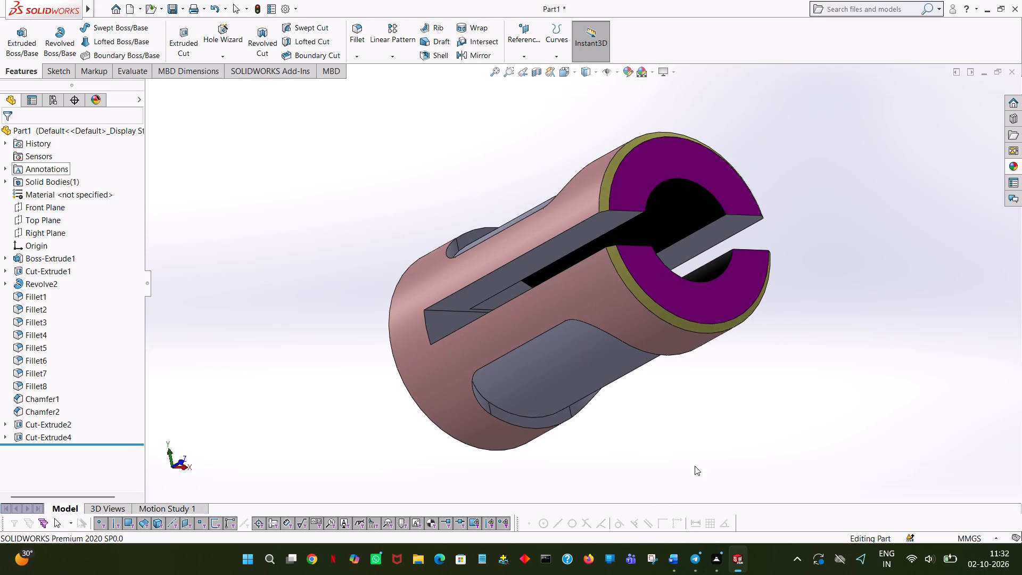
{"action": "middle_click_drag", "start_coordinate": [700, 505], "coordinate": [691, 535]}
{"action": "middle_click_drag", "start_coordinate": [757, 388], "coordinate": [757, 491]}
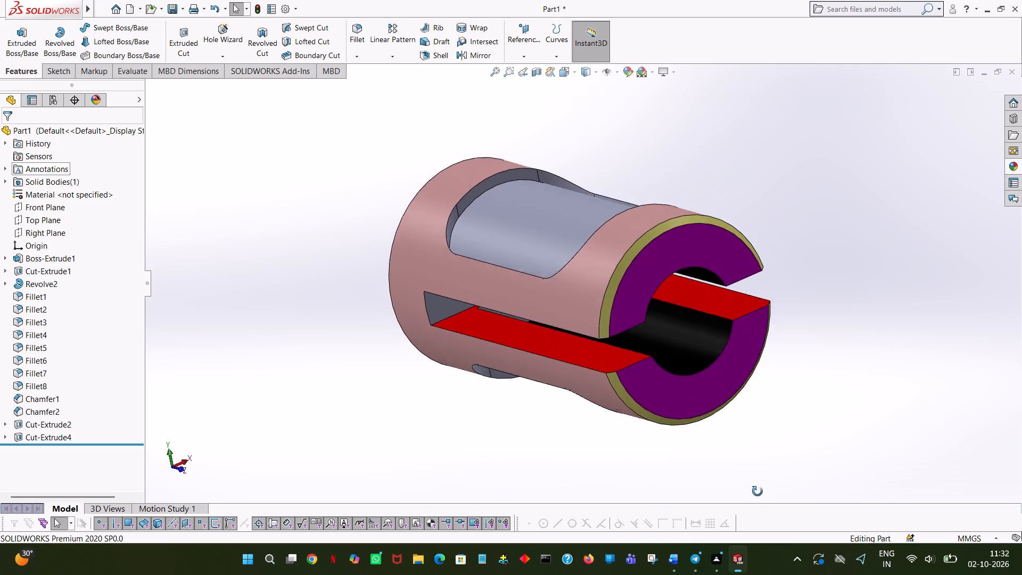
{"action": "middle_click_drag", "start_coordinate": [757, 491], "coordinate": [781, 387]}
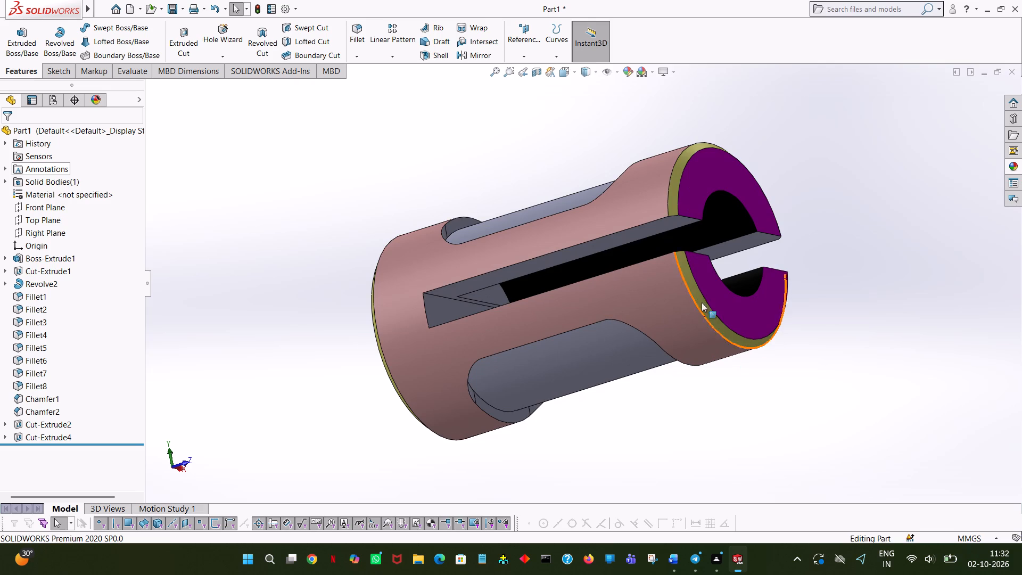
{"action": "left_click", "coordinate": [665, 225]}
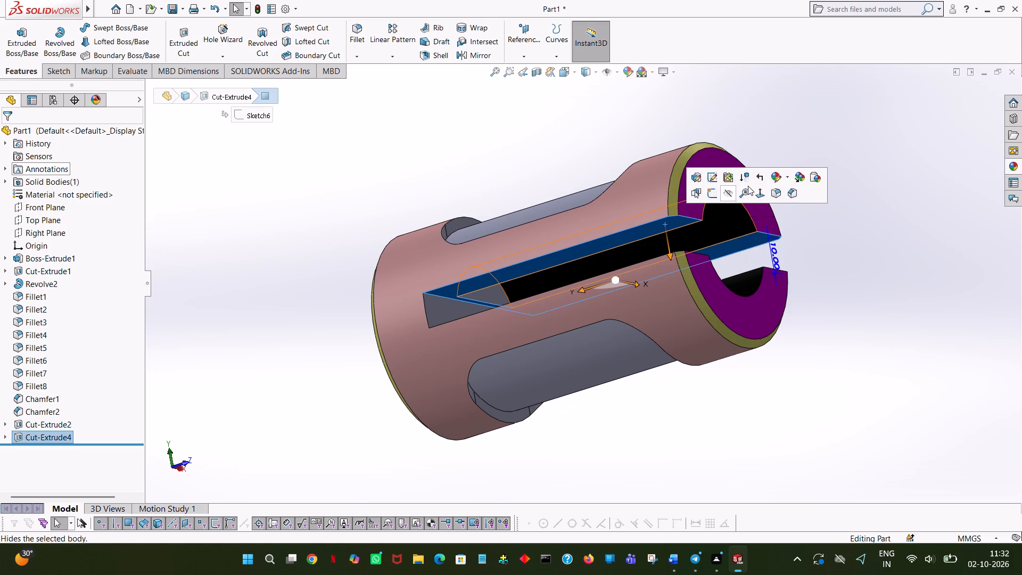
{"action": "left_click", "coordinate": [772, 182]}
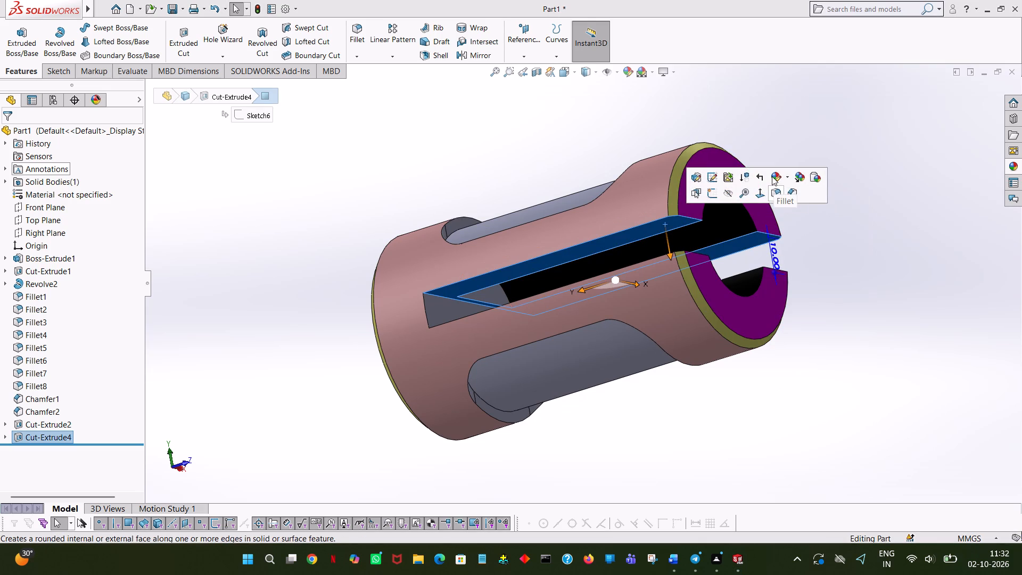
{"action": "left_click", "coordinate": [772, 176]}
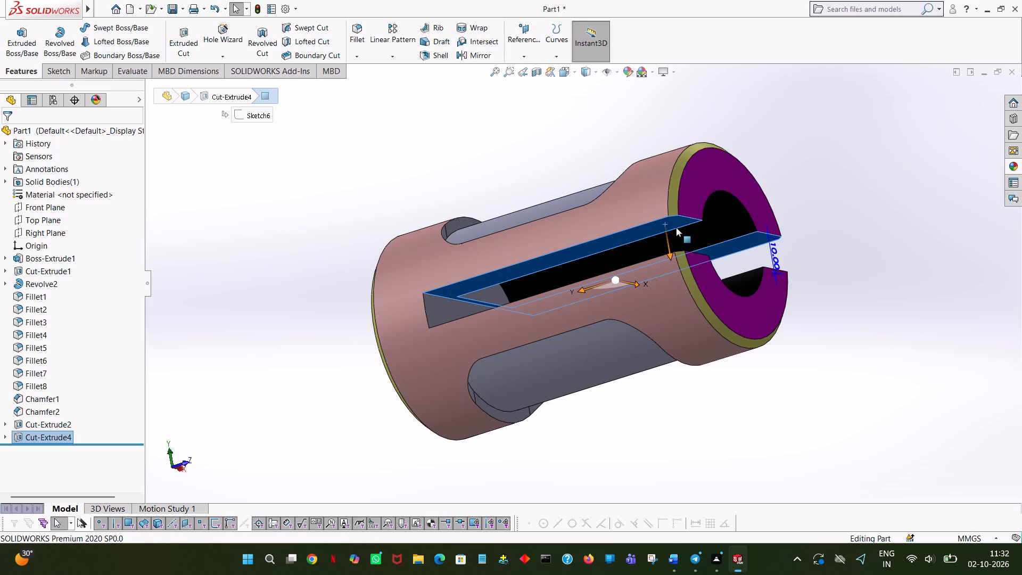
{"action": "left_click", "coordinate": [469, 167]}
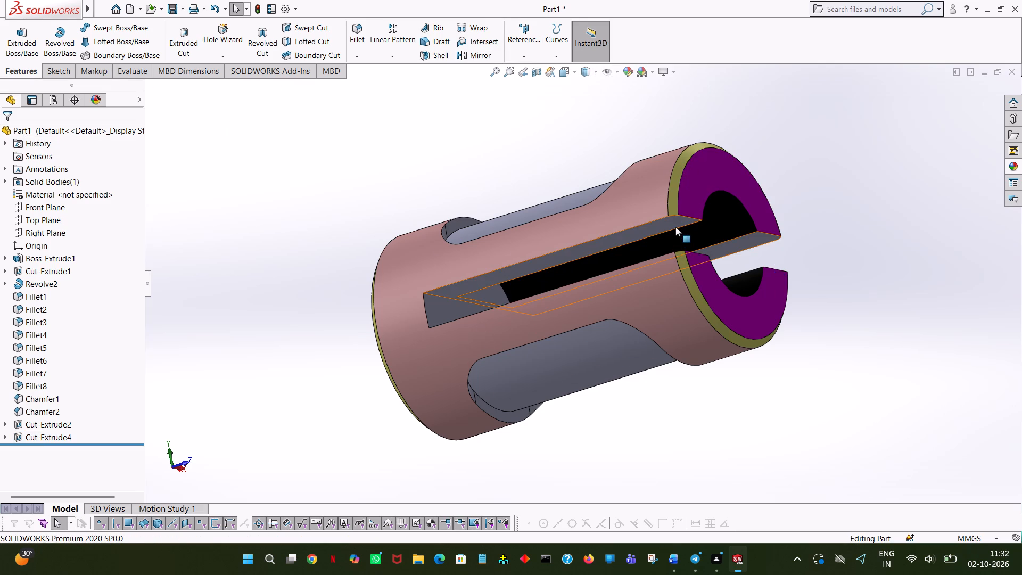
{"action": "left_click", "coordinate": [675, 227]}
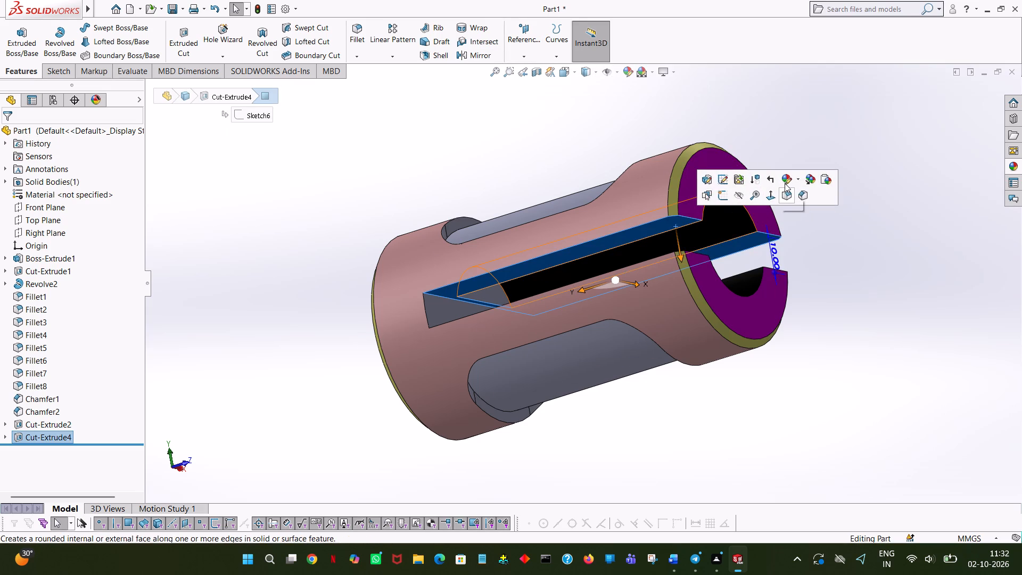
{"action": "left_click", "coordinate": [785, 183]}
{"action": "left_click", "coordinate": [819, 206]}
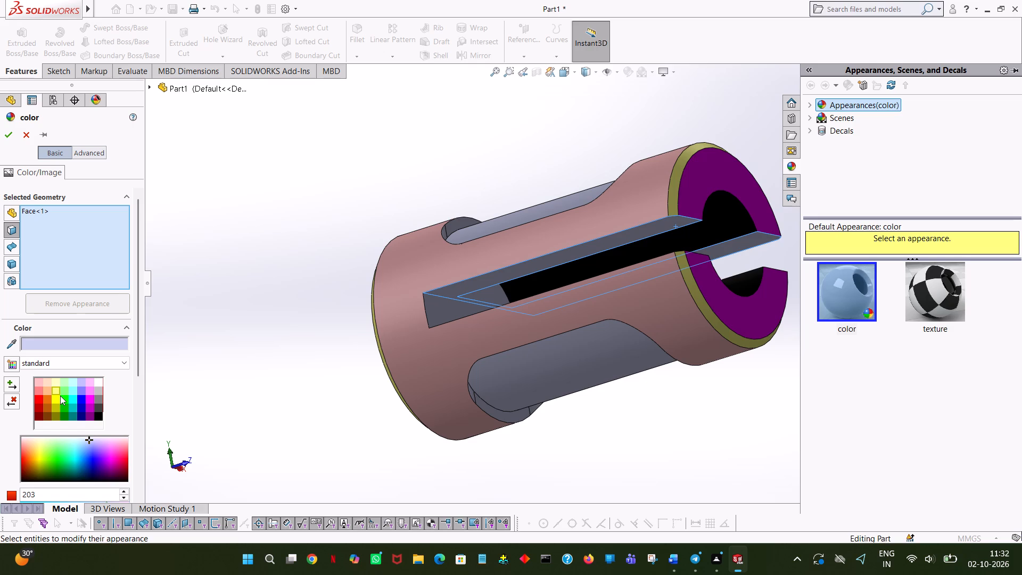
{"action": "left_click", "coordinate": [39, 417]}
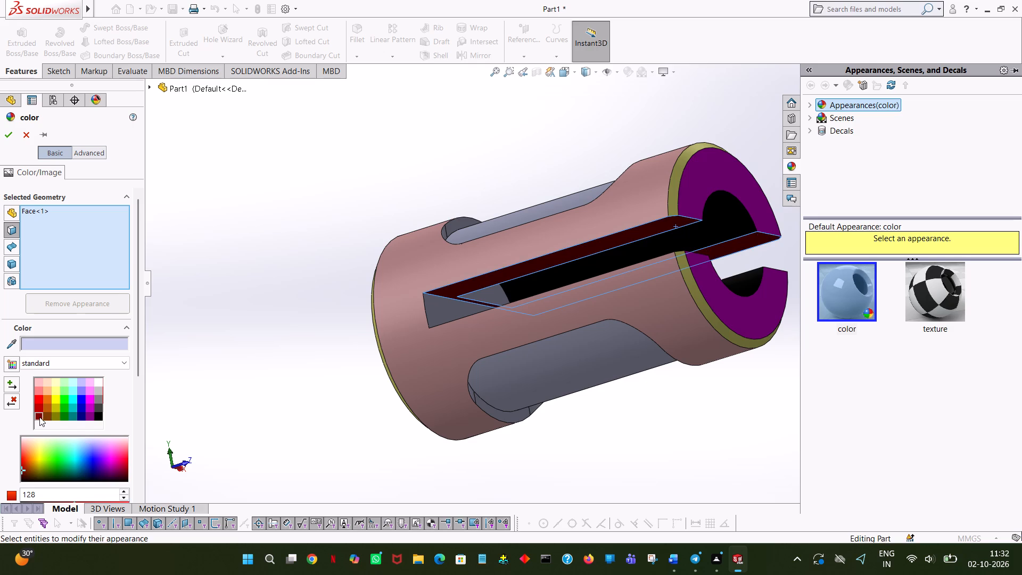
{"action": "left_click", "coordinate": [7, 137]}
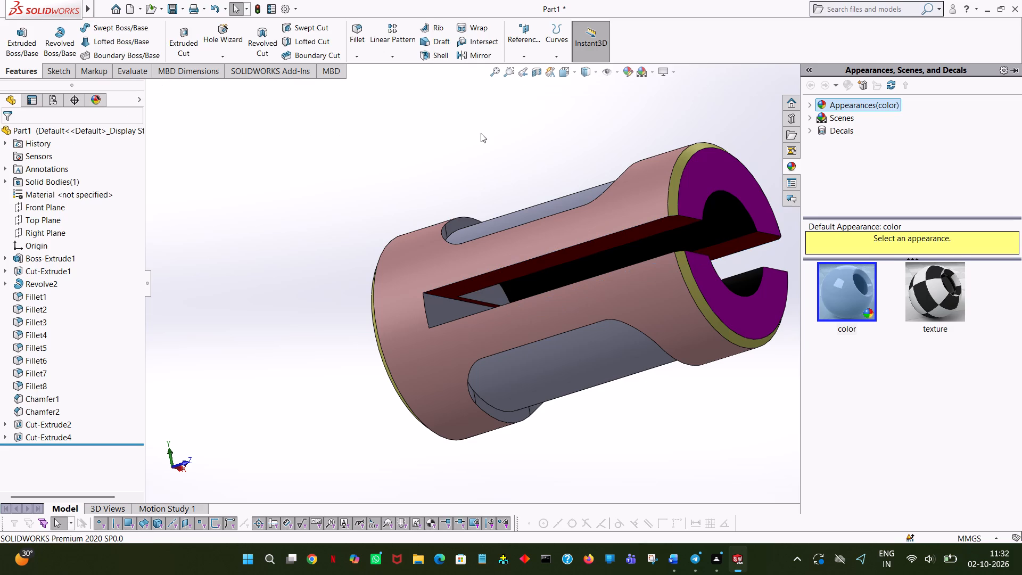
Open the colour appearance for the curved floor of one recessed side pocket, limited to that face only.
{"action": "middle_click_drag", "start_coordinate": [481, 135], "coordinate": [339, 292]}
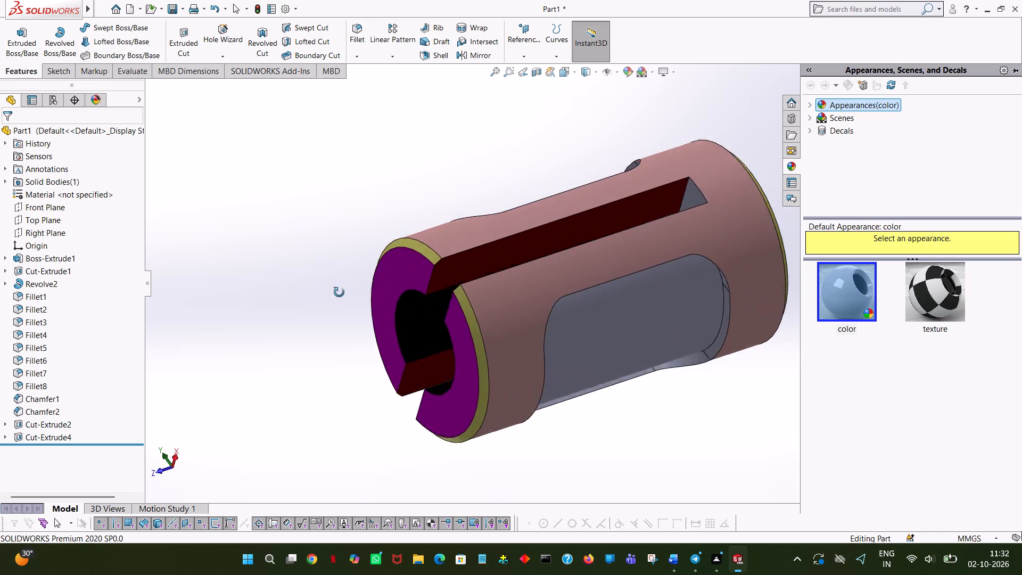
{"action": "middle_click_drag", "start_coordinate": [339, 292], "coordinate": [294, 291]}
{"action": "middle_click_drag", "start_coordinate": [344, 194], "coordinate": [351, 191]}
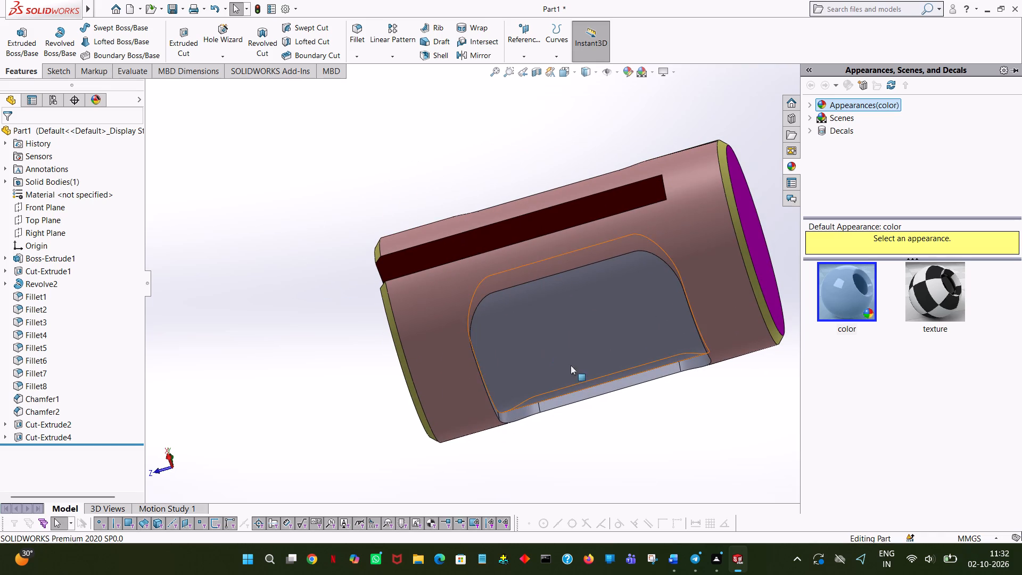
{"action": "middle_click_drag", "start_coordinate": [655, 424], "coordinate": [646, 233]}
{"action": "left_click", "coordinate": [646, 232]}
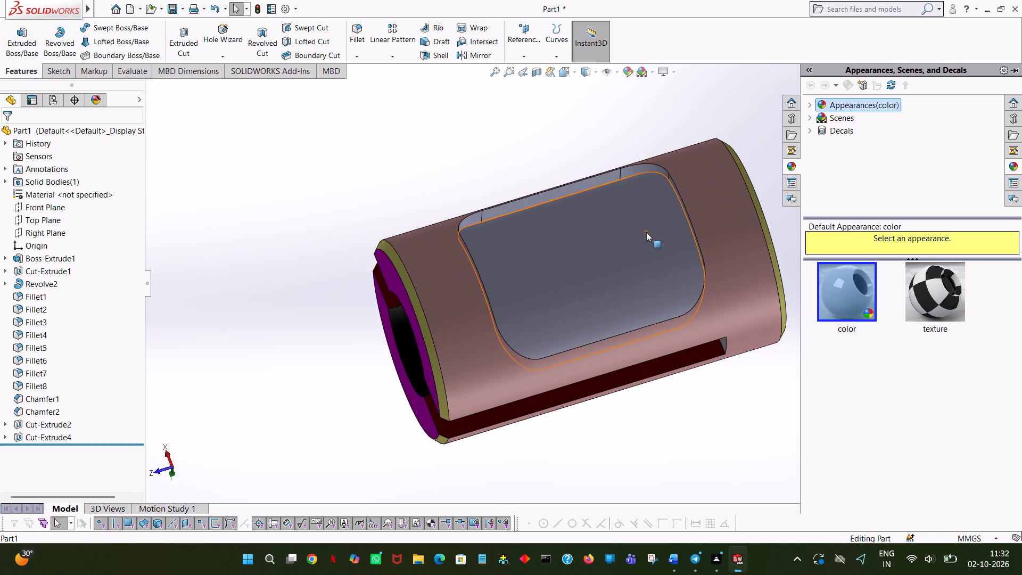
{"action": "left_click", "coordinate": [756, 183]}
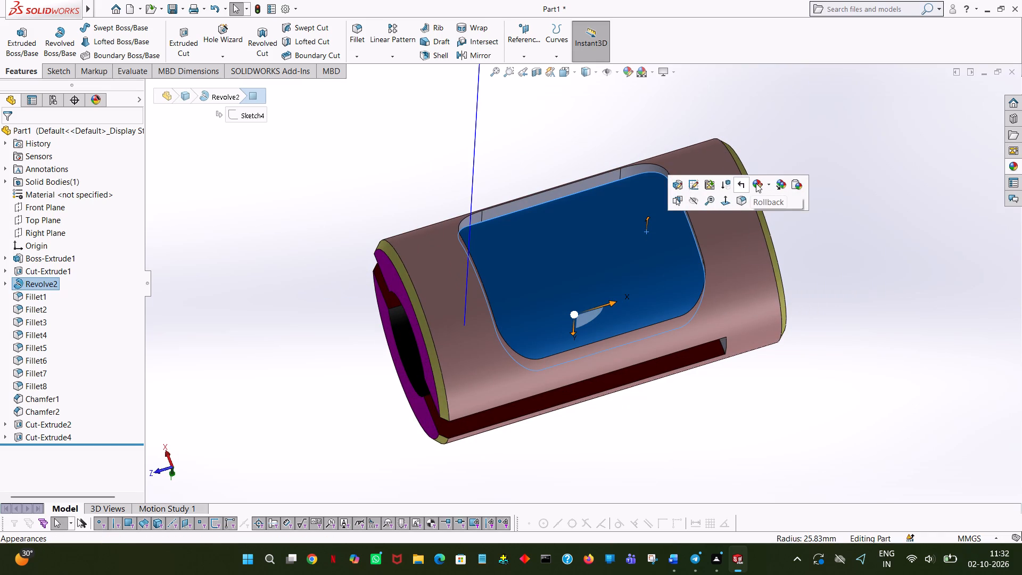
{"action": "left_click", "coordinate": [760, 210]}
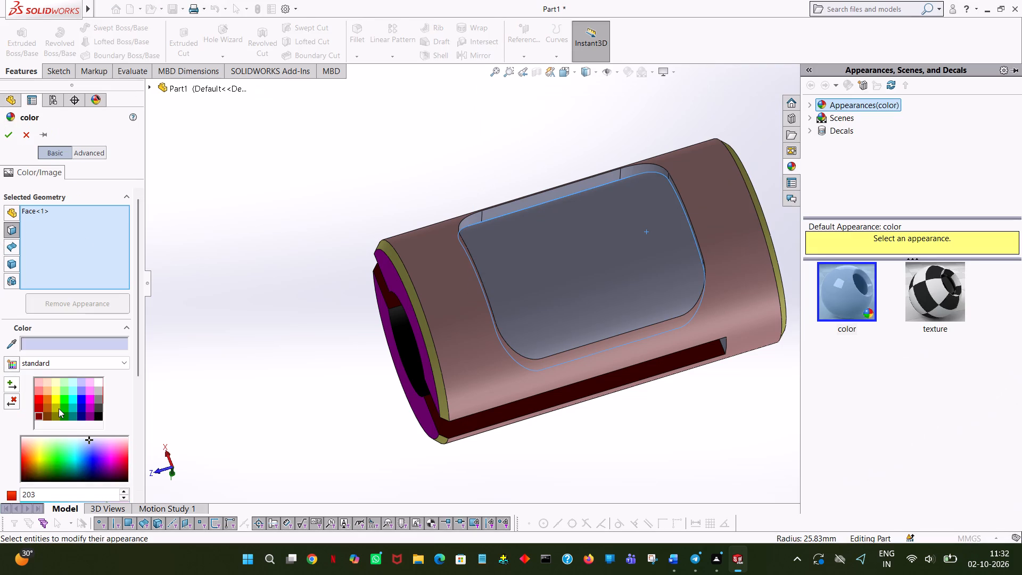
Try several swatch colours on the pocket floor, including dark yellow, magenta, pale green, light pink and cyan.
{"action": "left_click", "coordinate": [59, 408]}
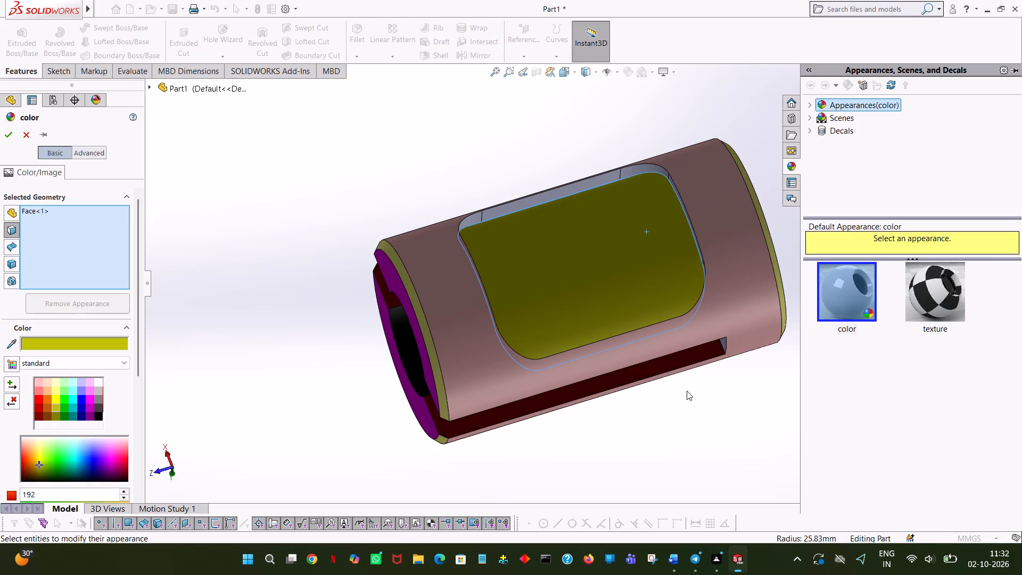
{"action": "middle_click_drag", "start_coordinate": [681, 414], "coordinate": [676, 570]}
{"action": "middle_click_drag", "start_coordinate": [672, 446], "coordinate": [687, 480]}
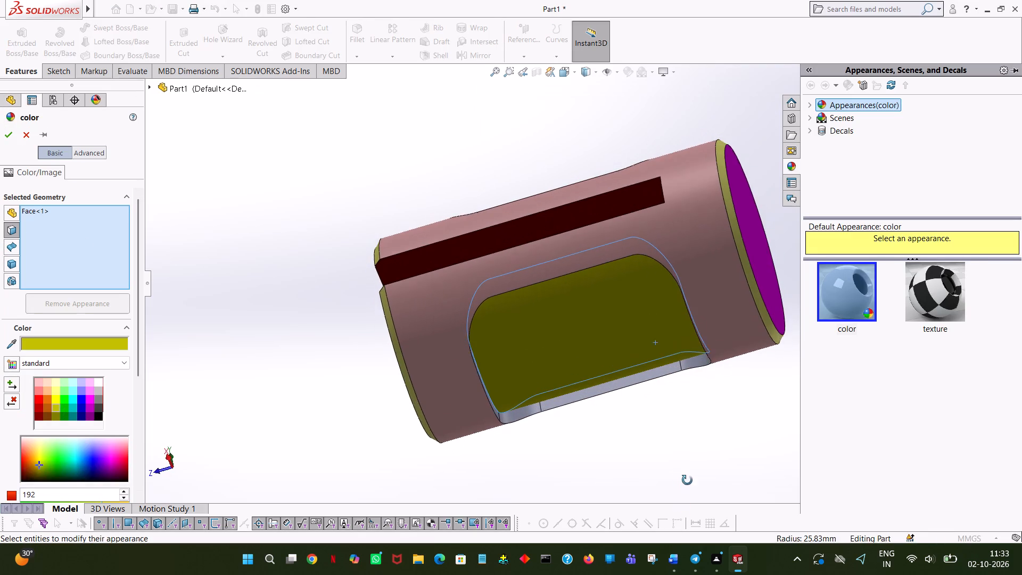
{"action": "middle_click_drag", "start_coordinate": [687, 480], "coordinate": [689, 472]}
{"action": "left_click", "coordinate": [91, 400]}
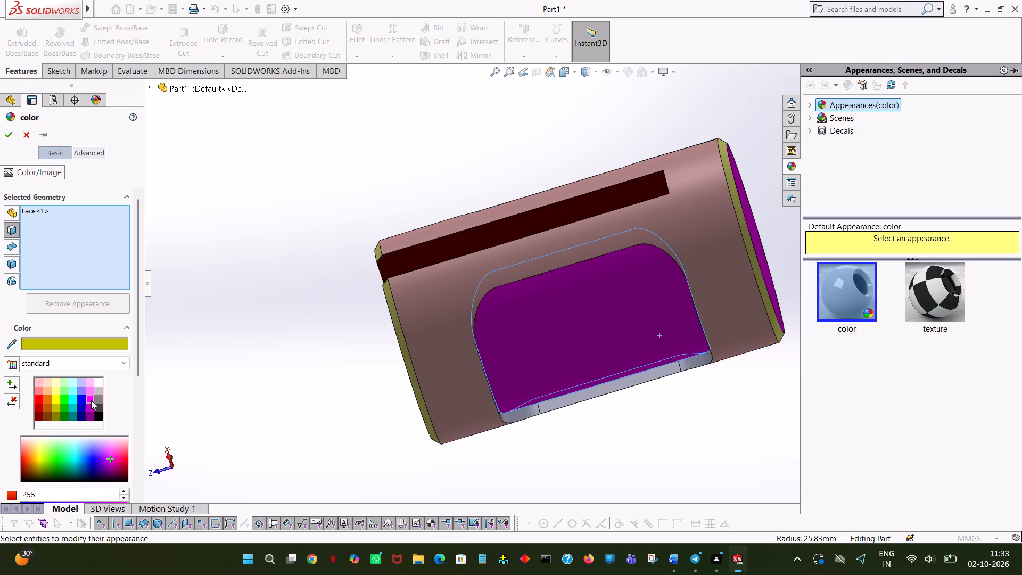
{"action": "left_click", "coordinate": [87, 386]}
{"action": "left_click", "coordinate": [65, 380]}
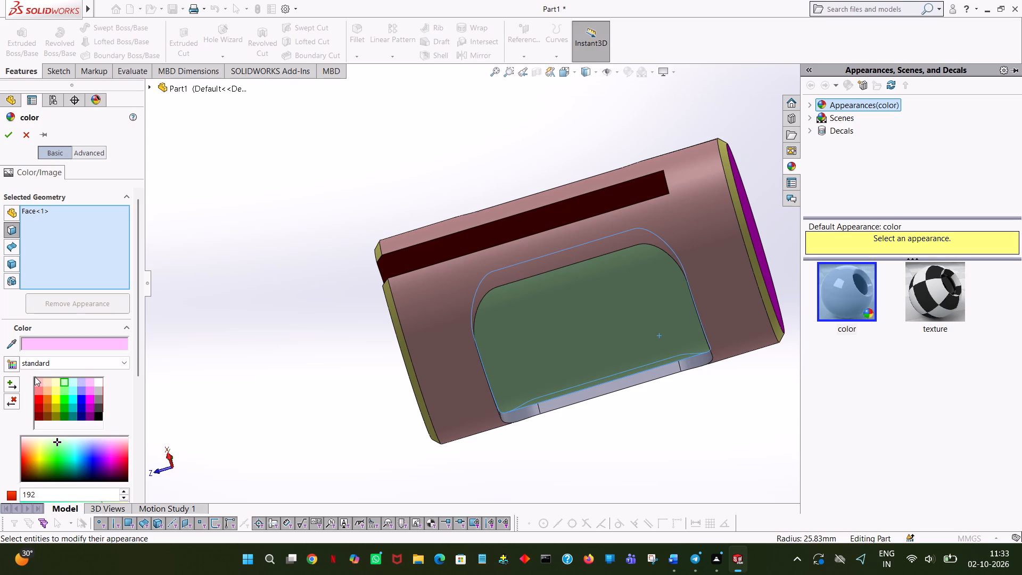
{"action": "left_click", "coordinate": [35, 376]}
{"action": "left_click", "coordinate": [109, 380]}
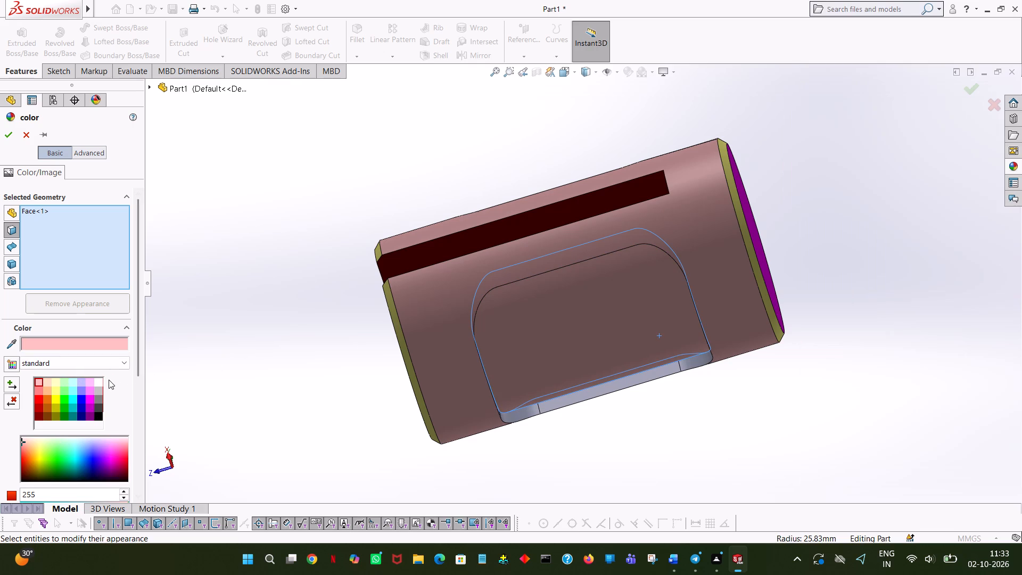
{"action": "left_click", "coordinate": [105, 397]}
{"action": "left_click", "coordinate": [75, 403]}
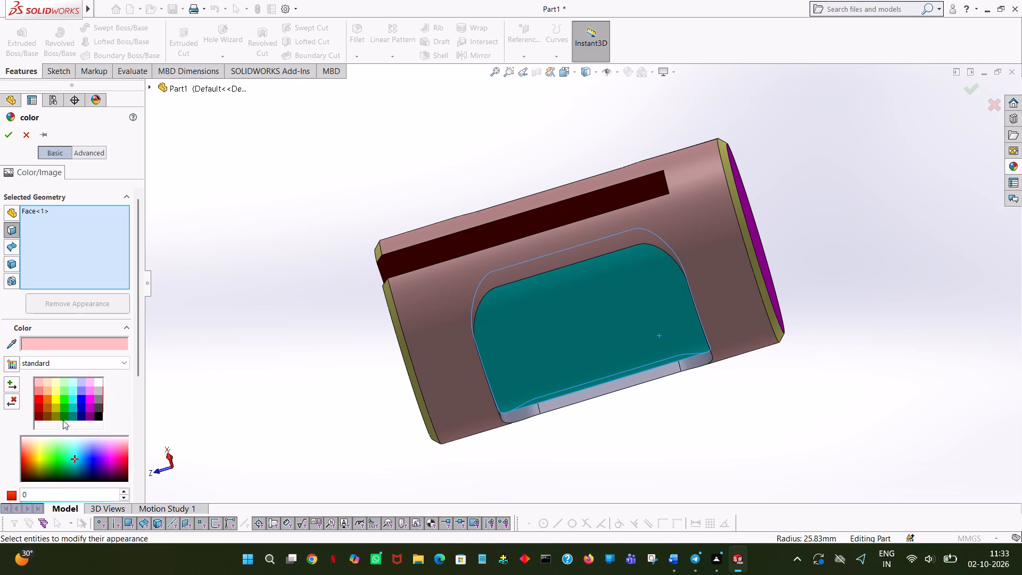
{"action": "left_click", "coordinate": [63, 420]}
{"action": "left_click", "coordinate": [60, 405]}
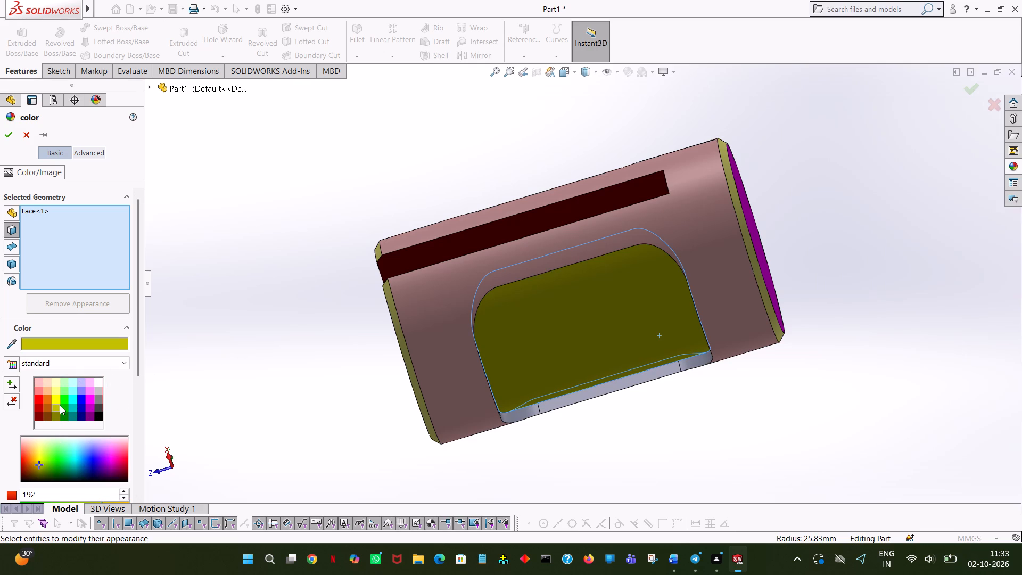
Colour the curved floors of both recessed side pockets bright green.
{"action": "left_click", "coordinate": [66, 396]}
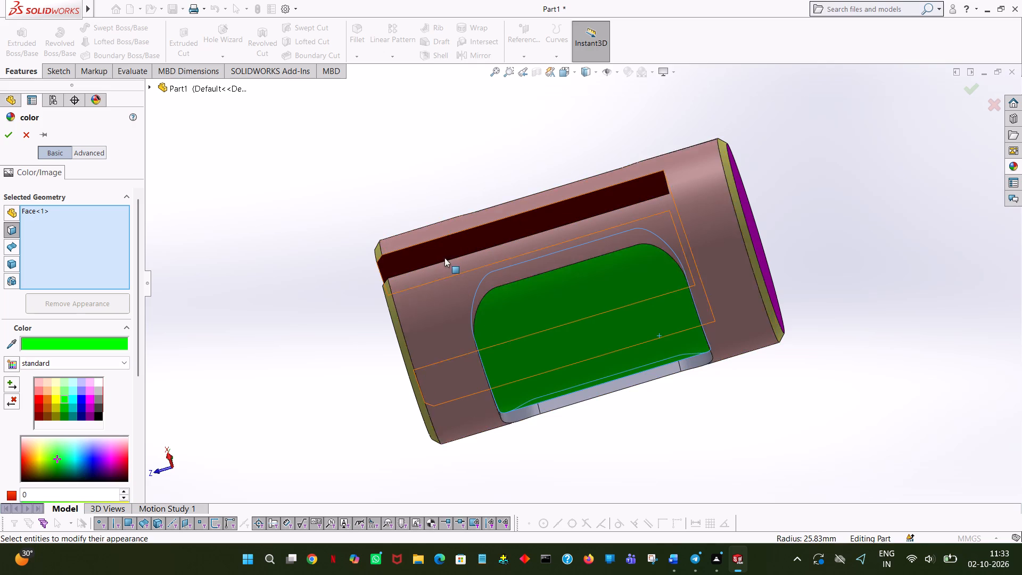
{"action": "middle_click_drag", "start_coordinate": [652, 205], "coordinate": [684, 563]}
{"action": "left_click", "coordinate": [592, 332]}
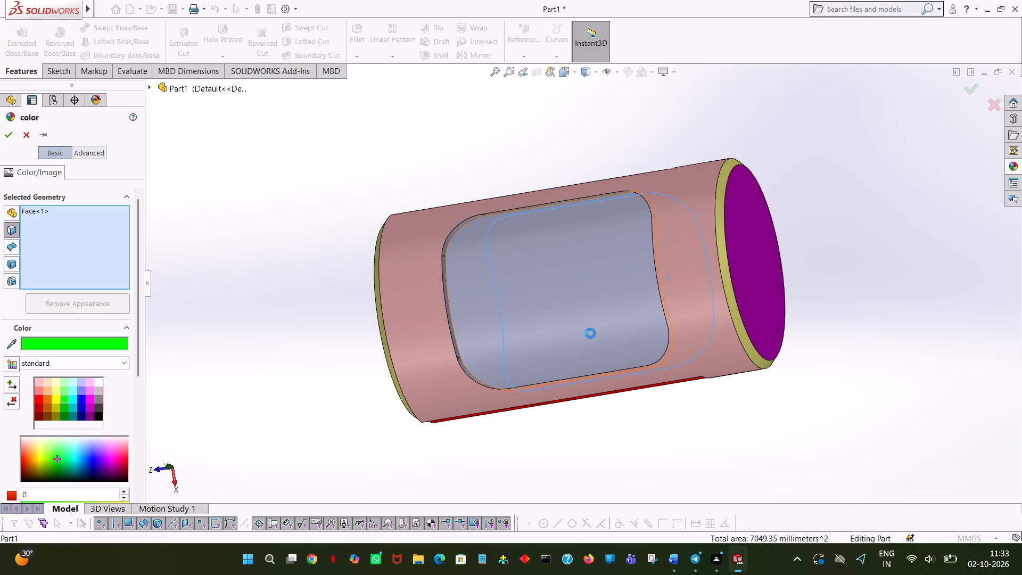
{"action": "left_click", "coordinate": [8, 130]}
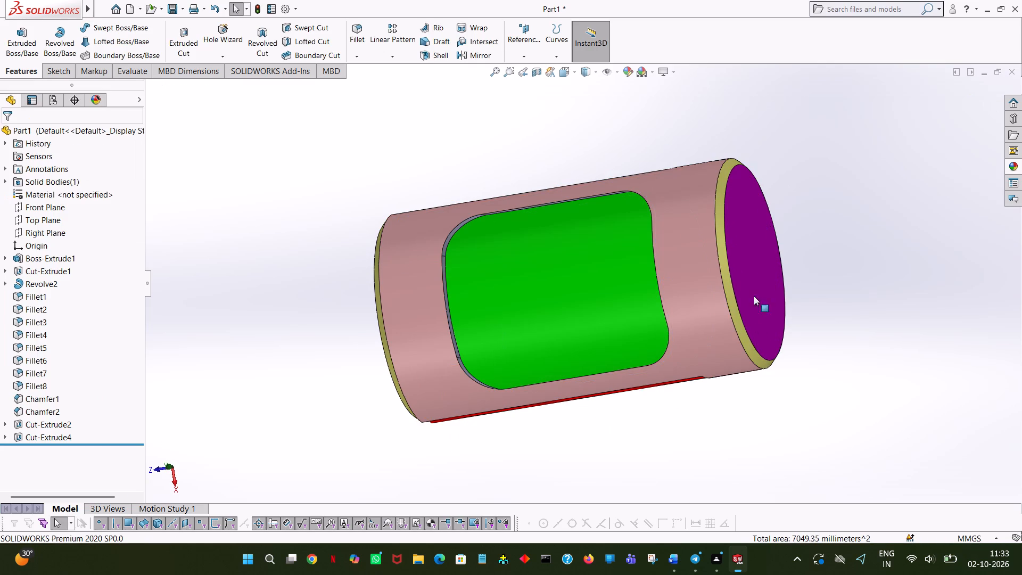
Set a bright red face-only appearance on one rounded corner wall of a side pocket, nearest the closed end.
{"action": "middle_click_drag", "start_coordinate": [800, 353], "coordinate": [866, 321]}
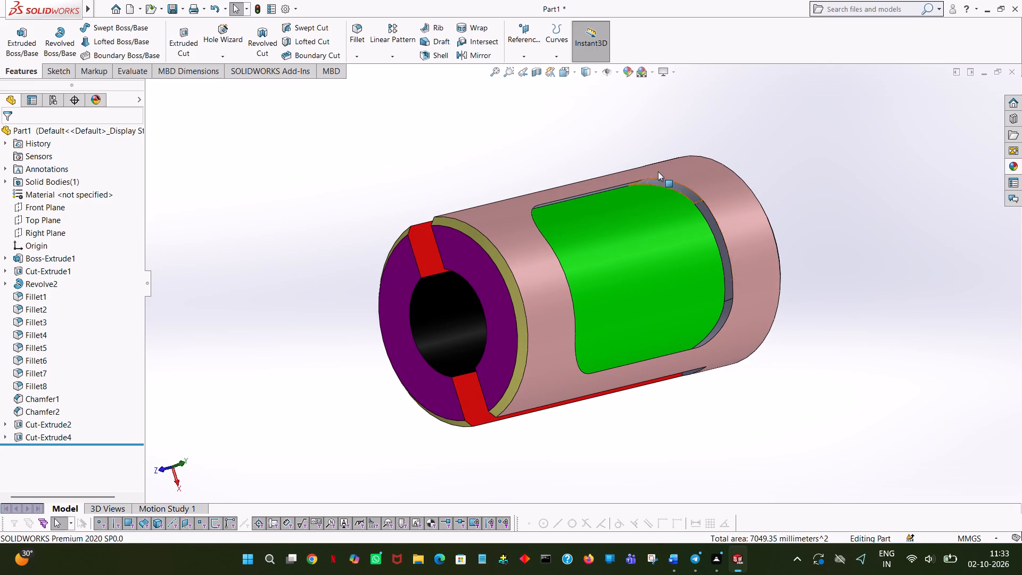
{"action": "left_click", "coordinate": [671, 187]}
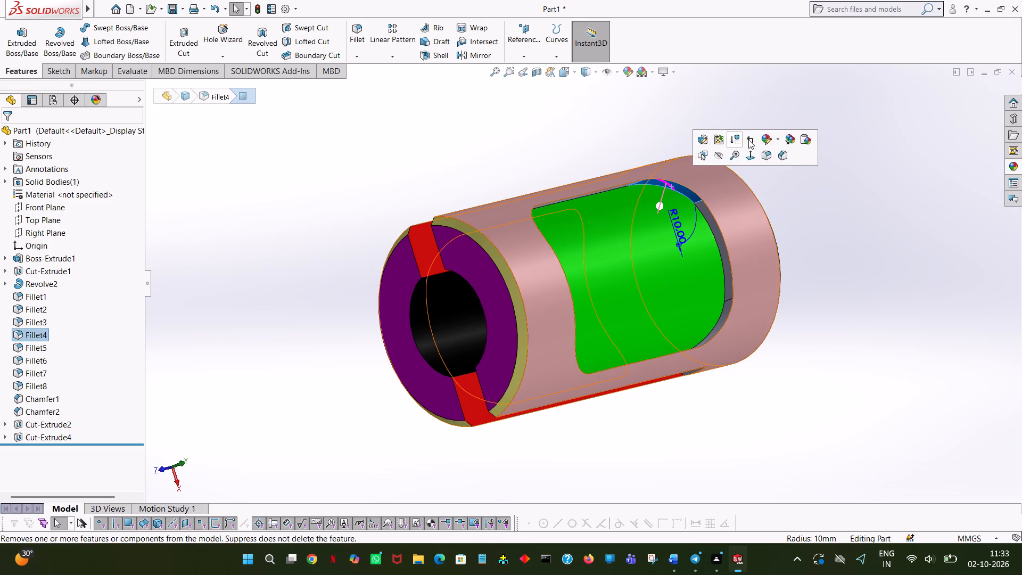
{"action": "left_click", "coordinate": [764, 139]}
{"action": "left_click", "coordinate": [767, 161]}
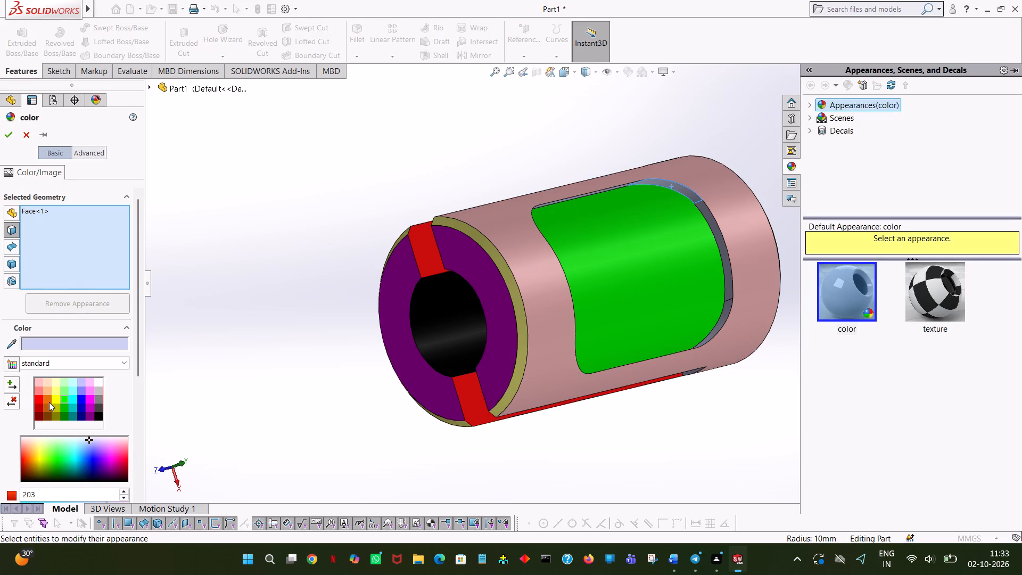
{"action": "left_click", "coordinate": [56, 400]}
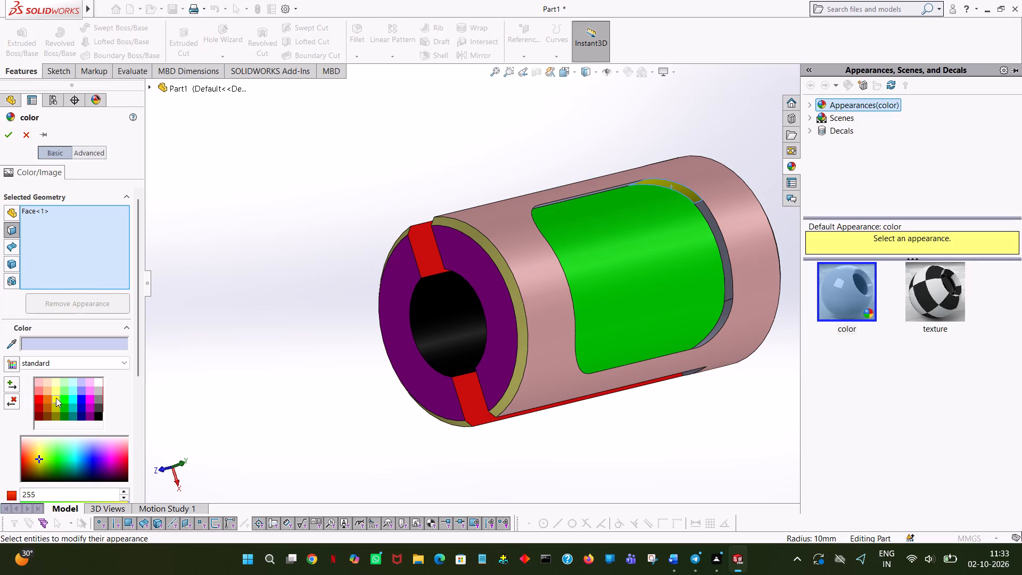
{"action": "left_click", "coordinate": [54, 388]}
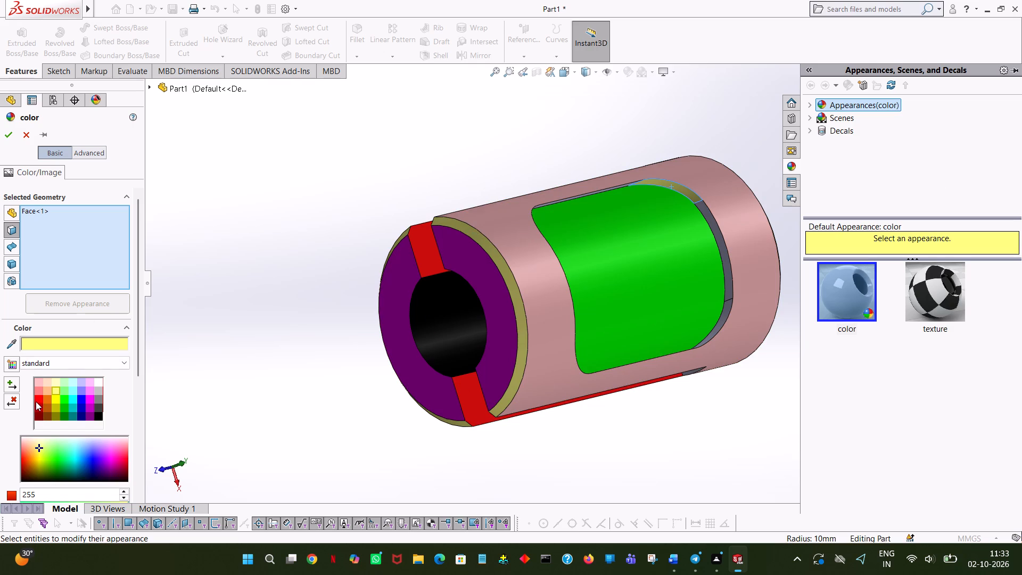
{"action": "left_click", "coordinate": [35, 402]}
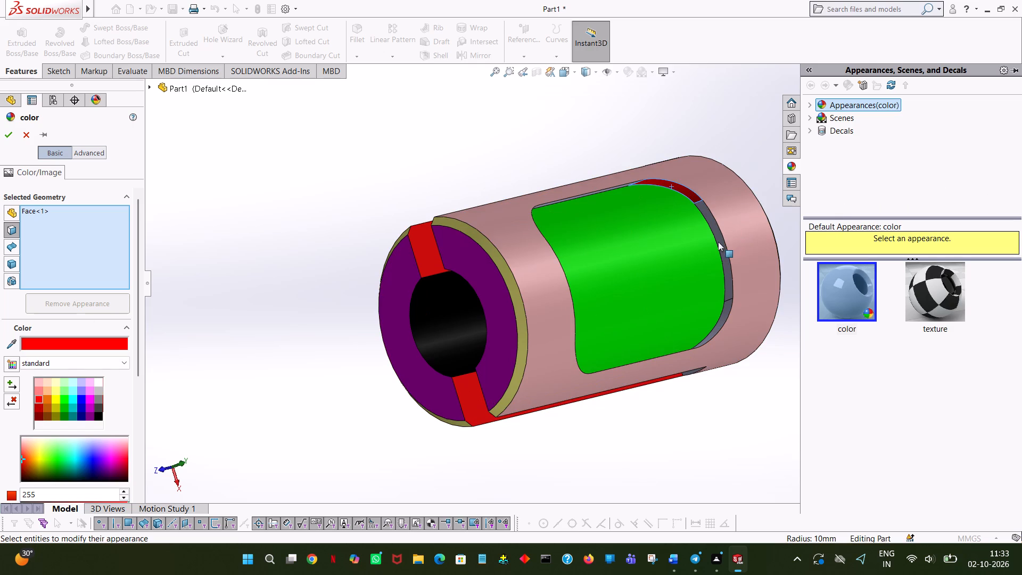
Extend the bright red colour to the same pocket's remaining seven wall faces: both end walls, both long walls and three rounded corners.
{"action": "left_click", "coordinate": [718, 242]}
{"action": "middle_click_drag", "start_coordinate": [719, 242], "coordinate": [723, 324]}
{"action": "left_click", "coordinate": [715, 304]}
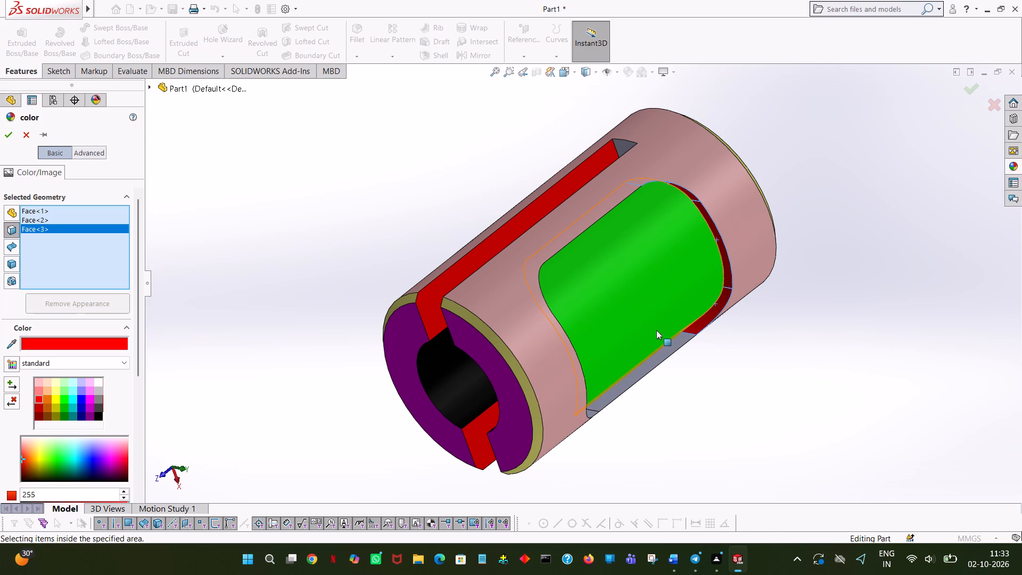
{"action": "left_click", "coordinate": [673, 350]}
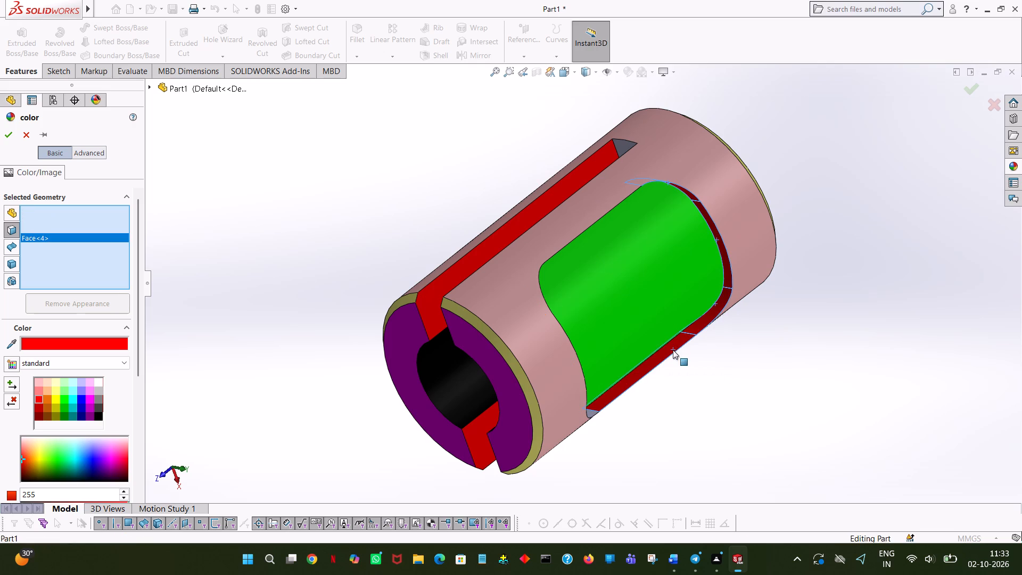
{"action": "middle_click_drag", "start_coordinate": [831, 264], "coordinate": [811, 284]}
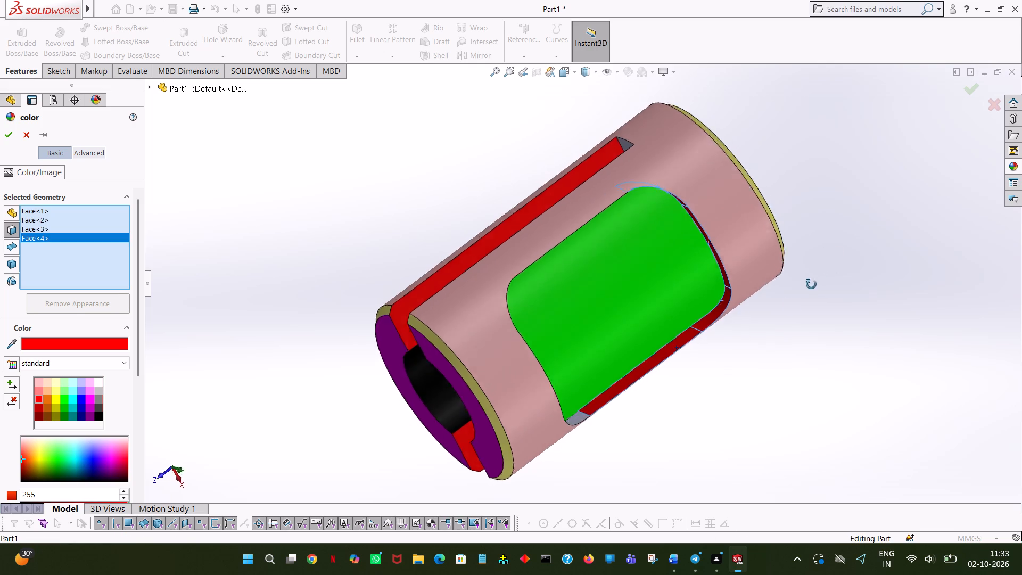
{"action": "middle_click_drag", "start_coordinate": [811, 284], "coordinate": [739, 355]}
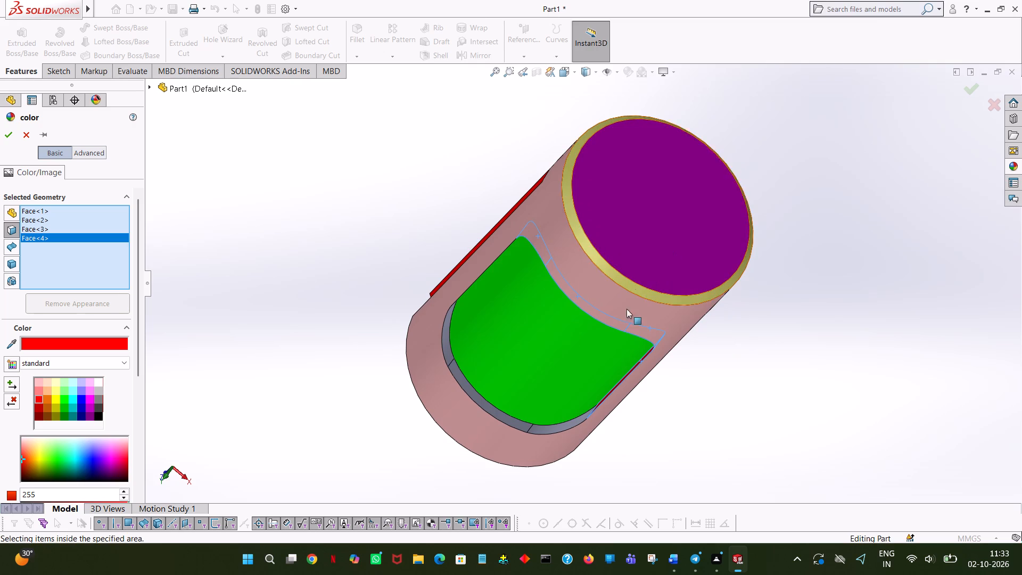
{"action": "left_click", "coordinate": [559, 426]}
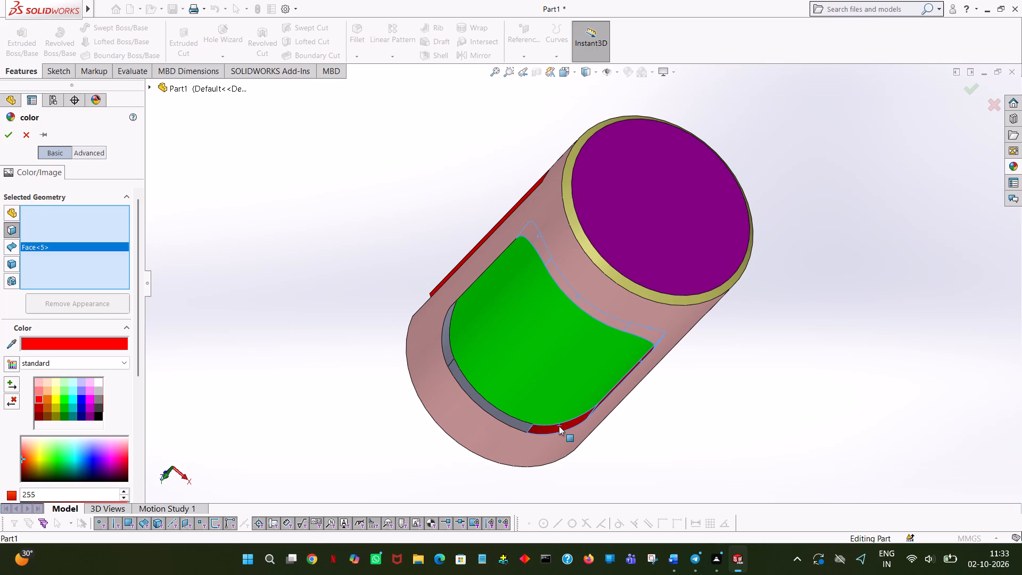
{"action": "left_click", "coordinate": [476, 396]}
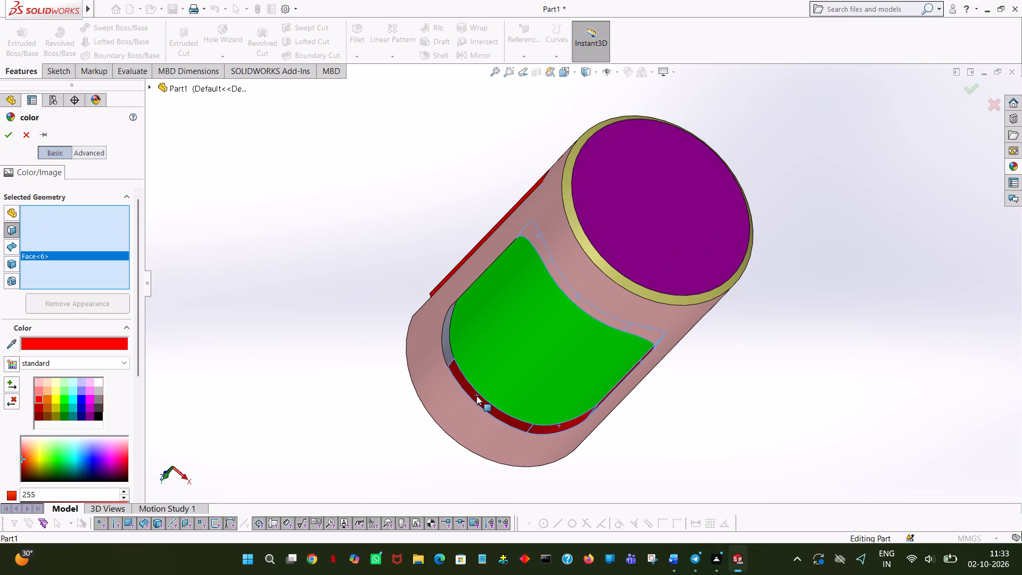
{"action": "left_click", "coordinate": [447, 347]}
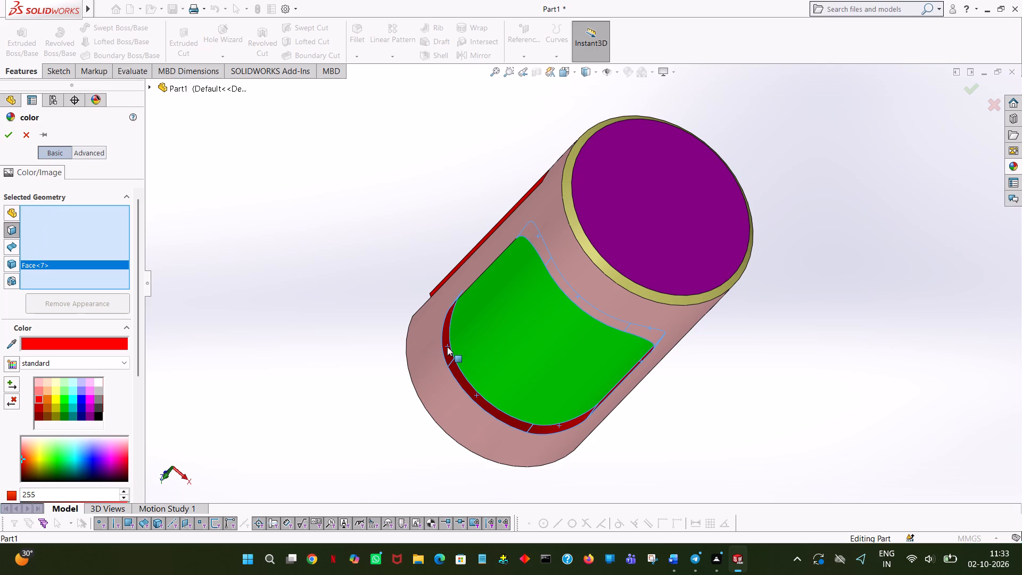
{"action": "middle_click_drag", "start_coordinate": [447, 347], "coordinate": [434, 265]}
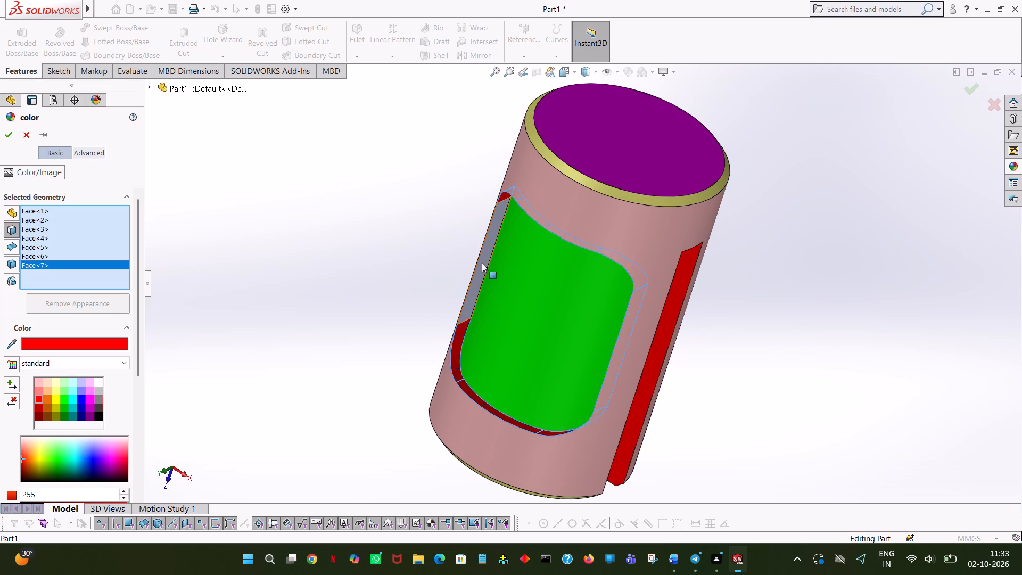
{"action": "left_click", "coordinate": [482, 263]}
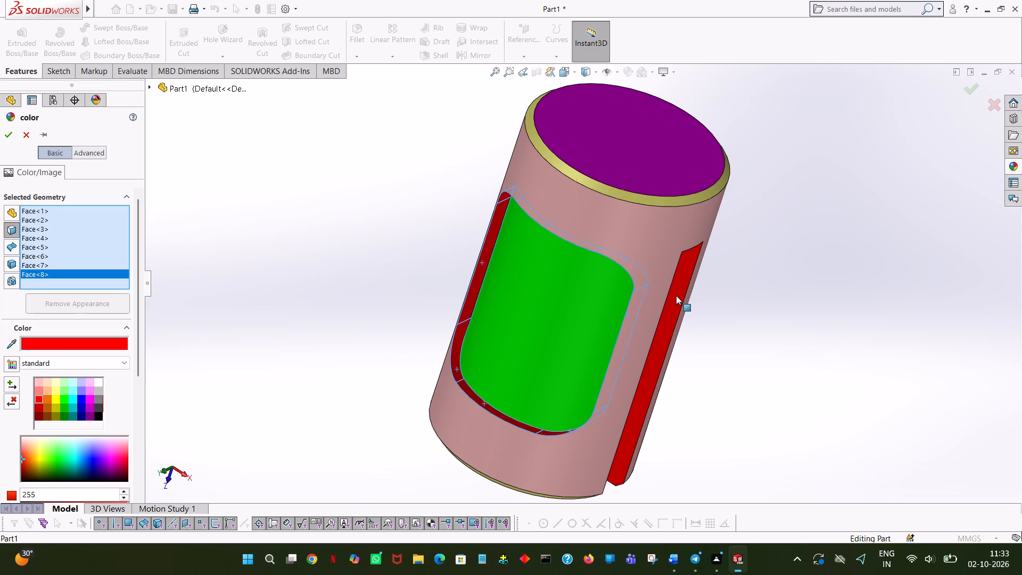
Review the coloured housing from several sides and apply the red appearance to the first pocket's walls.
{"action": "middle_click_drag", "start_coordinate": [676, 296], "coordinate": [748, 104]}
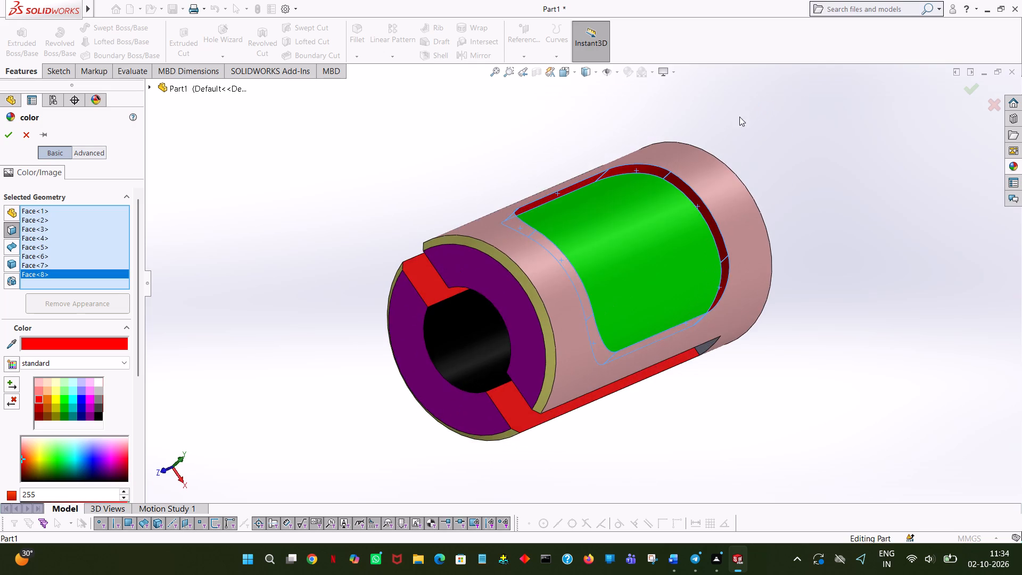
{"action": "middle_click_drag", "start_coordinate": [738, 122], "coordinate": [609, 294]}
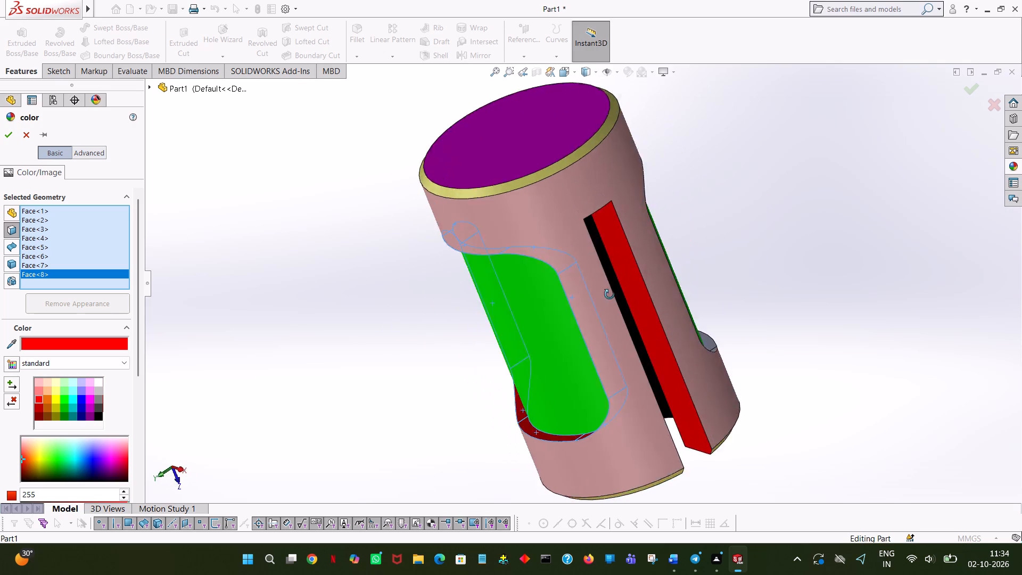
{"action": "middle_click_drag", "start_coordinate": [609, 294], "coordinate": [615, 231]}
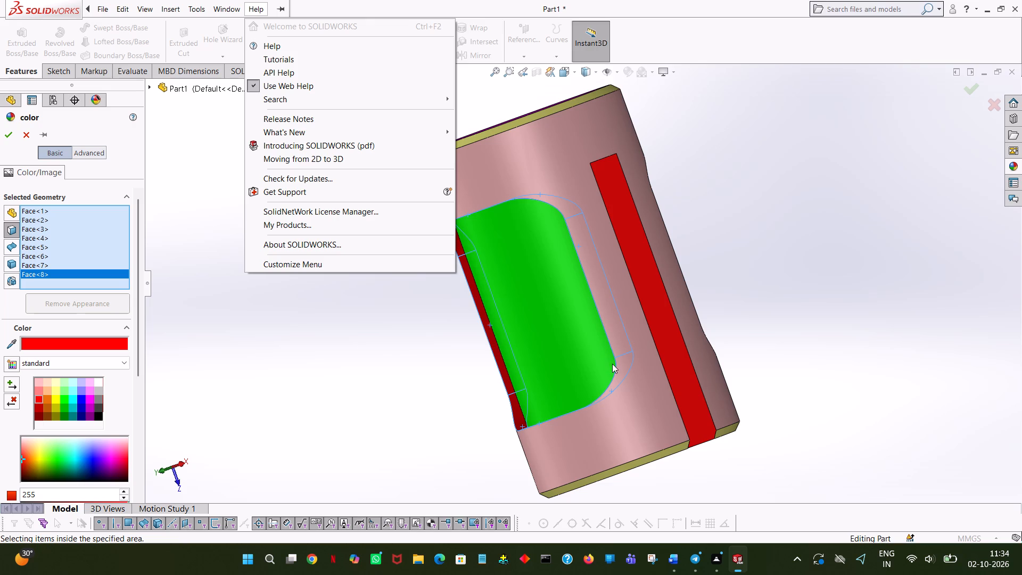
{"action": "left_click", "coordinate": [806, 278]}
{"action": "middle_click_drag", "start_coordinate": [774, 403], "coordinate": [807, 5]}
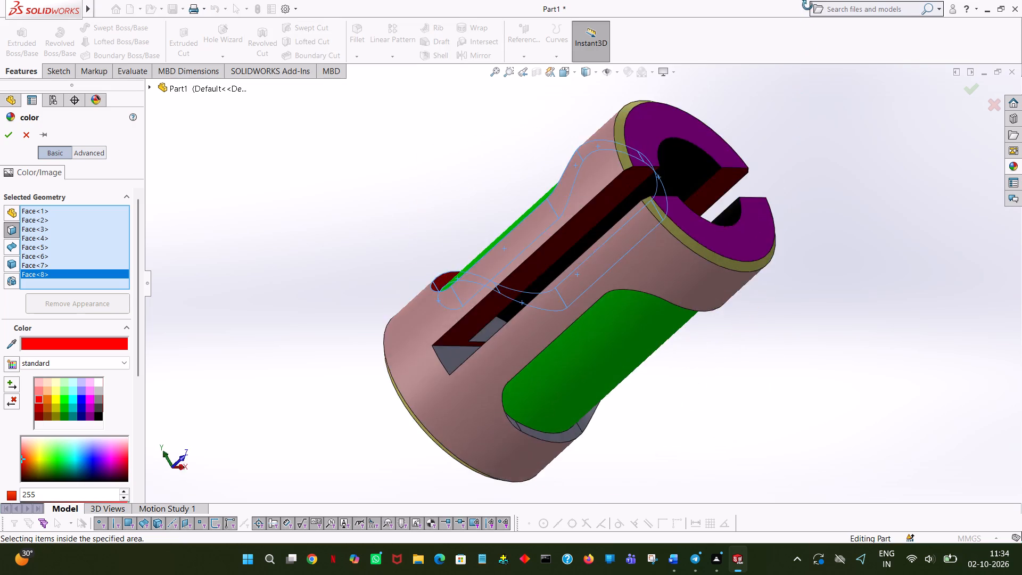
{"action": "middle_click_drag", "start_coordinate": [807, 5], "coordinate": [731, 90]}
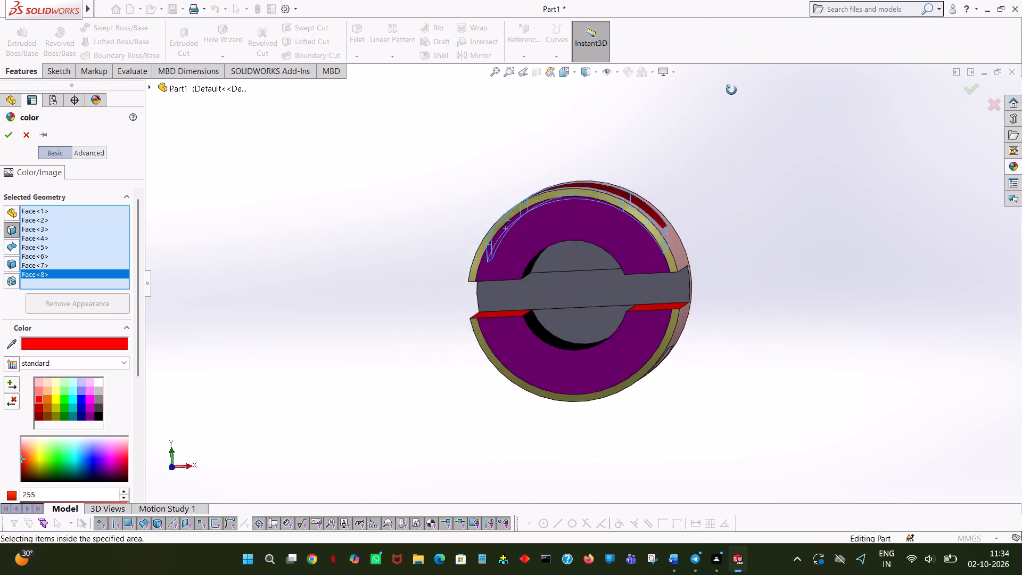
{"action": "middle_click_drag", "start_coordinate": [731, 90], "coordinate": [727, 90]}
{"action": "middle_click_drag", "start_coordinate": [727, 90], "coordinate": [751, 167]}
{"action": "right_click_drag", "start_coordinate": [749, 162], "coordinate": [751, 167]}
{"action": "left_click", "coordinate": [733, 105]}
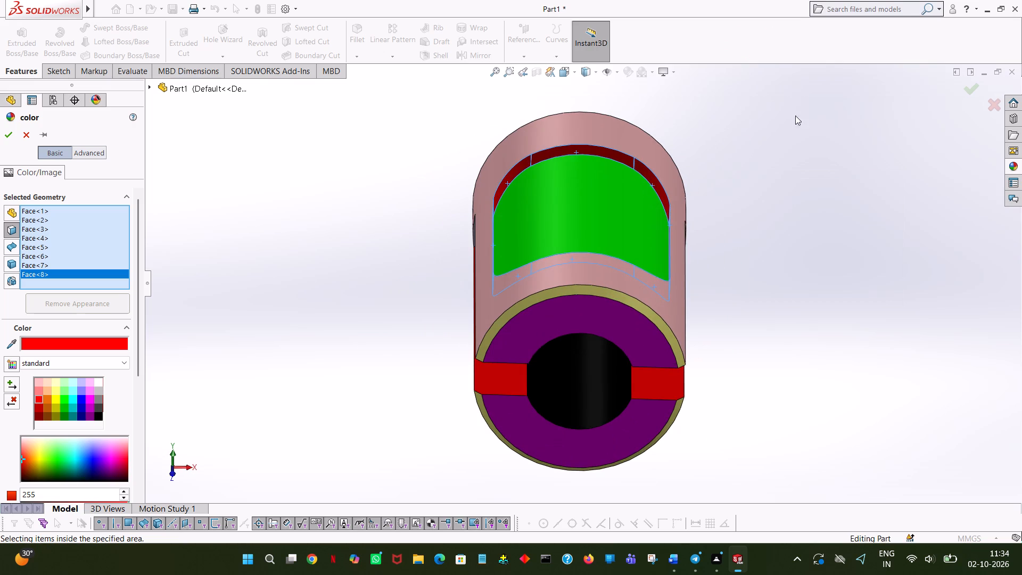
{"action": "left_click", "coordinate": [13, 134]}
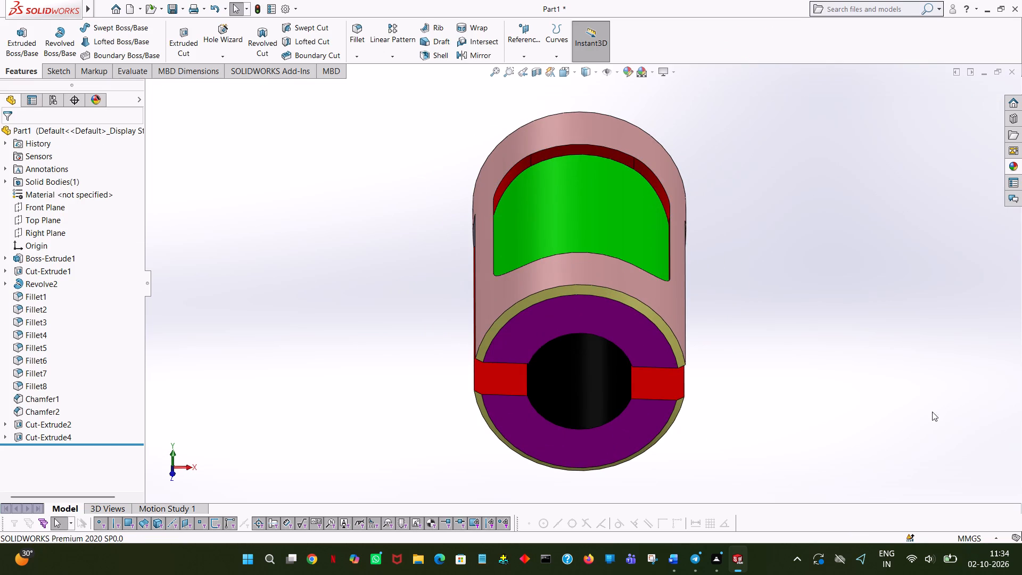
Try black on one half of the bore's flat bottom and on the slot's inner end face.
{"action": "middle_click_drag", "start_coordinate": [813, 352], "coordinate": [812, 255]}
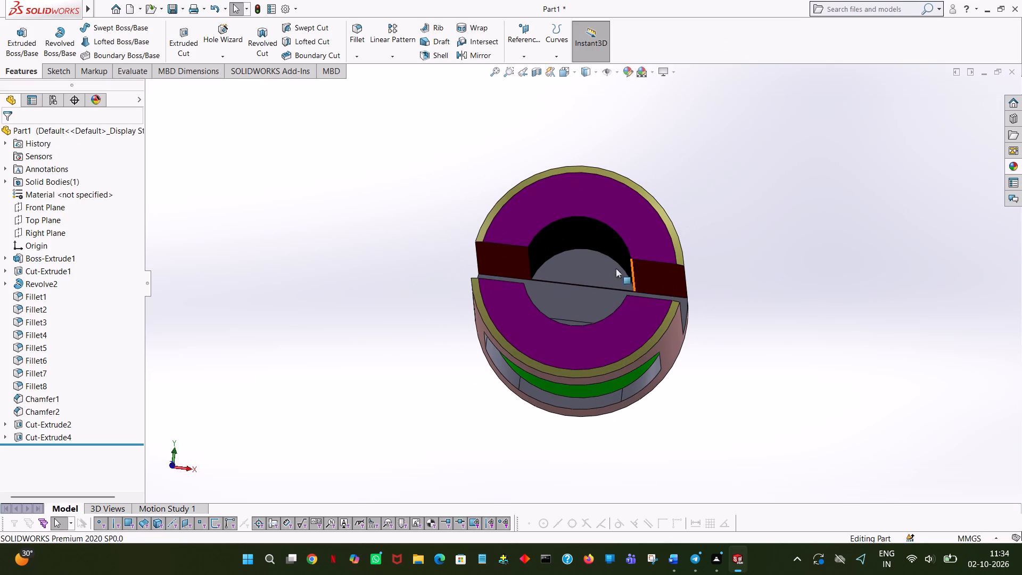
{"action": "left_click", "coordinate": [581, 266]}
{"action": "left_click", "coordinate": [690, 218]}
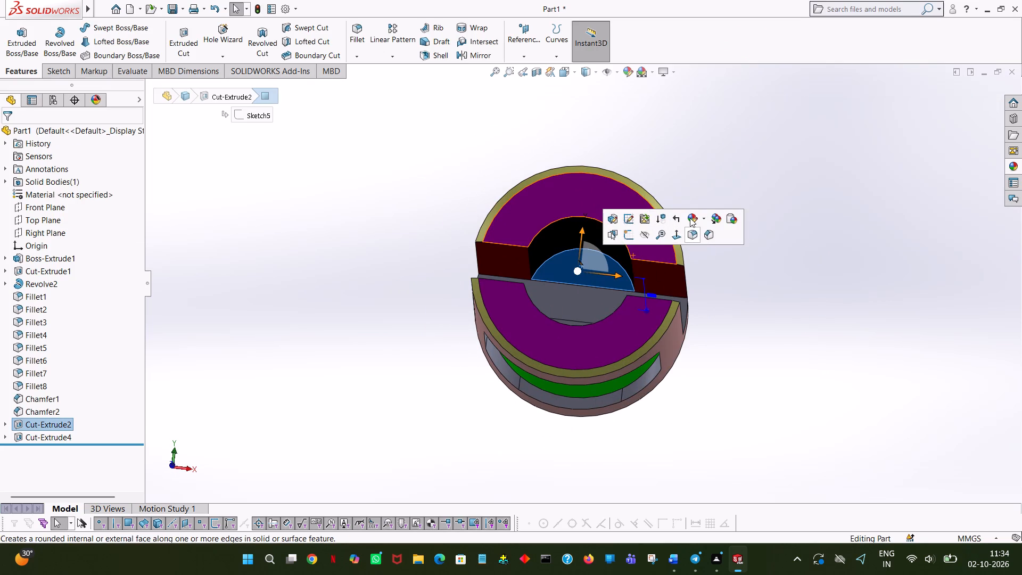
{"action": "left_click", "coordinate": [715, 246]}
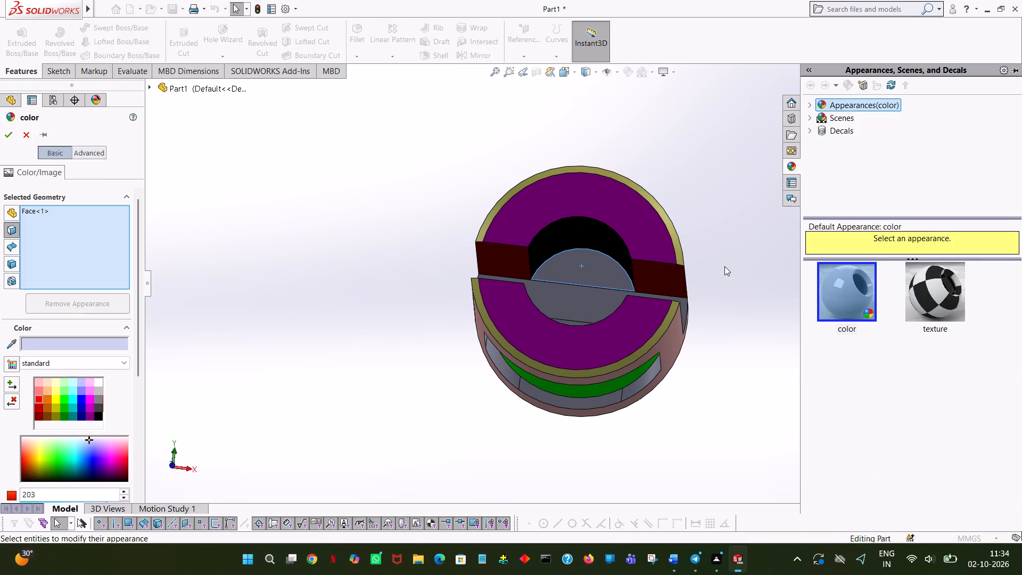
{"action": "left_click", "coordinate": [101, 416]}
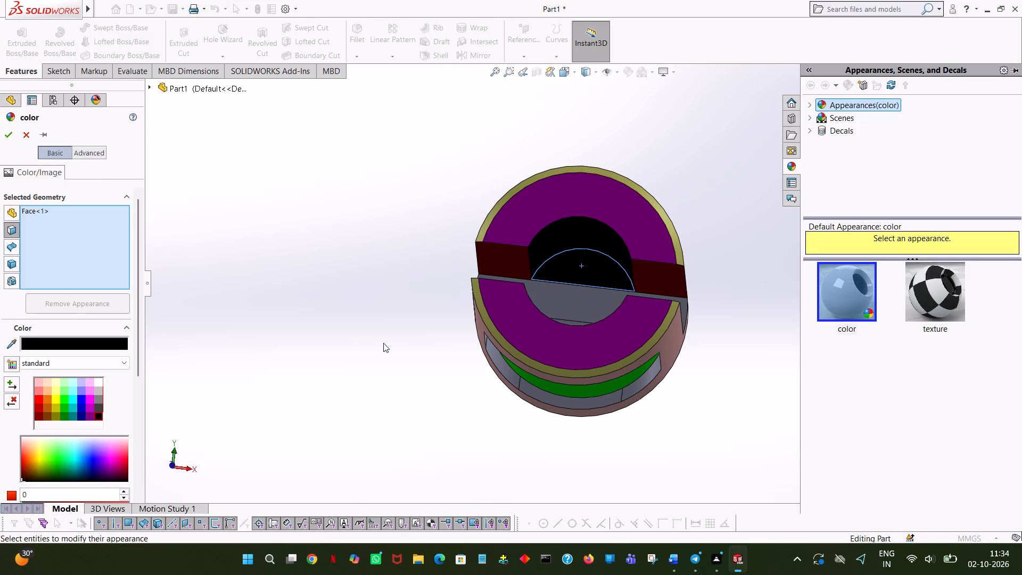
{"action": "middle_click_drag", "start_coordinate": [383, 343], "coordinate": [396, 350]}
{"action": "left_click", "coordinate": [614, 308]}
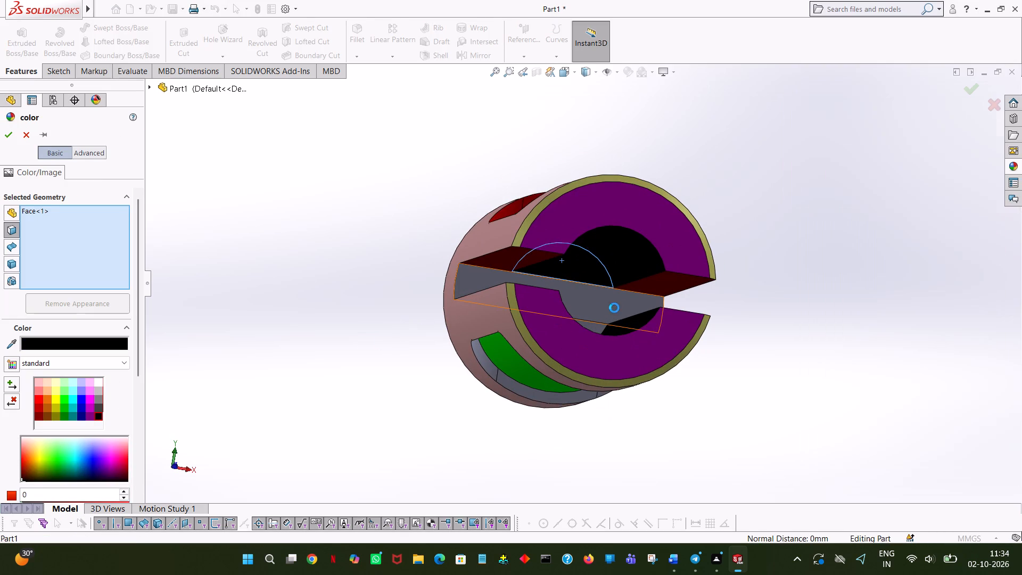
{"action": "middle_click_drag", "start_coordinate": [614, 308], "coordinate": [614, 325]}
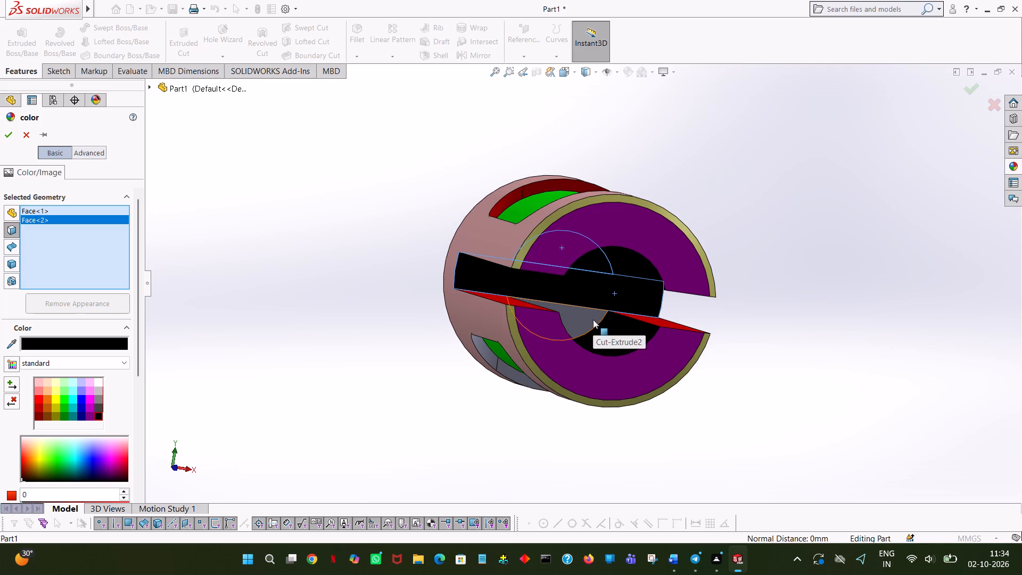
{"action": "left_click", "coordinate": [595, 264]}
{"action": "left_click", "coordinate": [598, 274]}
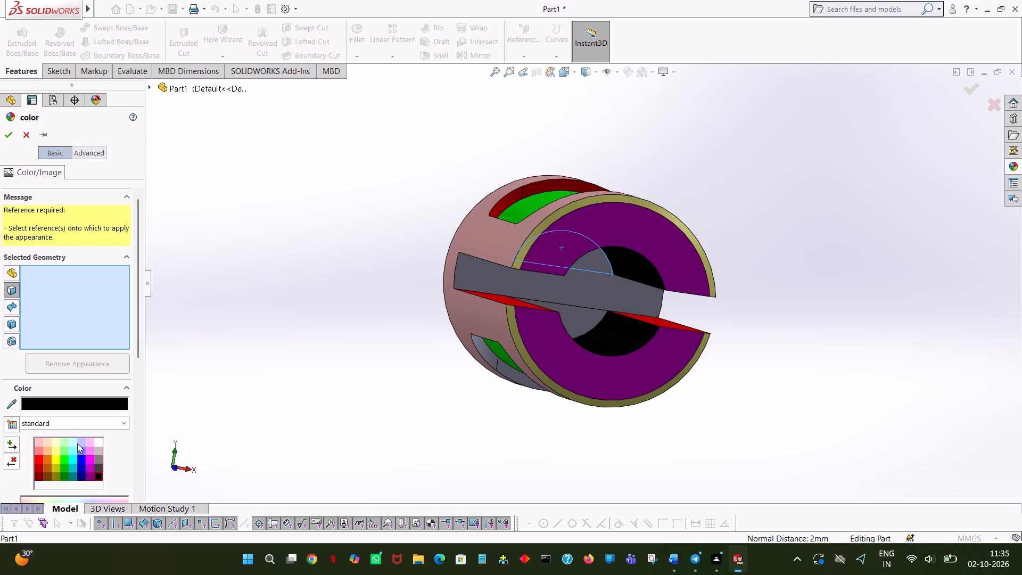
Colour the slot's inner end face and both halves of the bore's flat bottom bright blue.
{"action": "left_click", "coordinate": [78, 443]}
{"action": "left_click", "coordinate": [83, 453]}
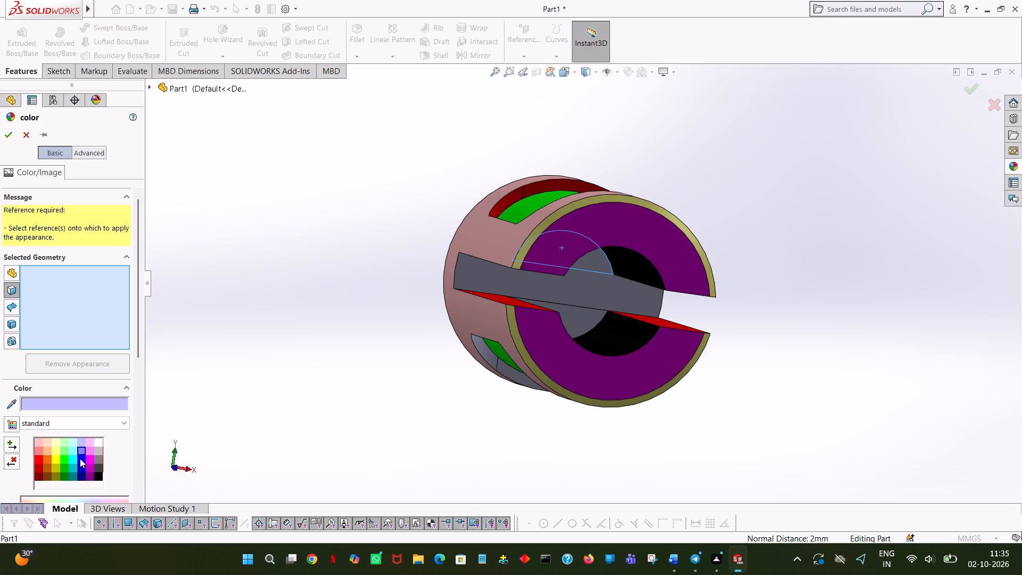
{"action": "left_click", "coordinate": [80, 458]}
{"action": "left_click", "coordinate": [556, 296]}
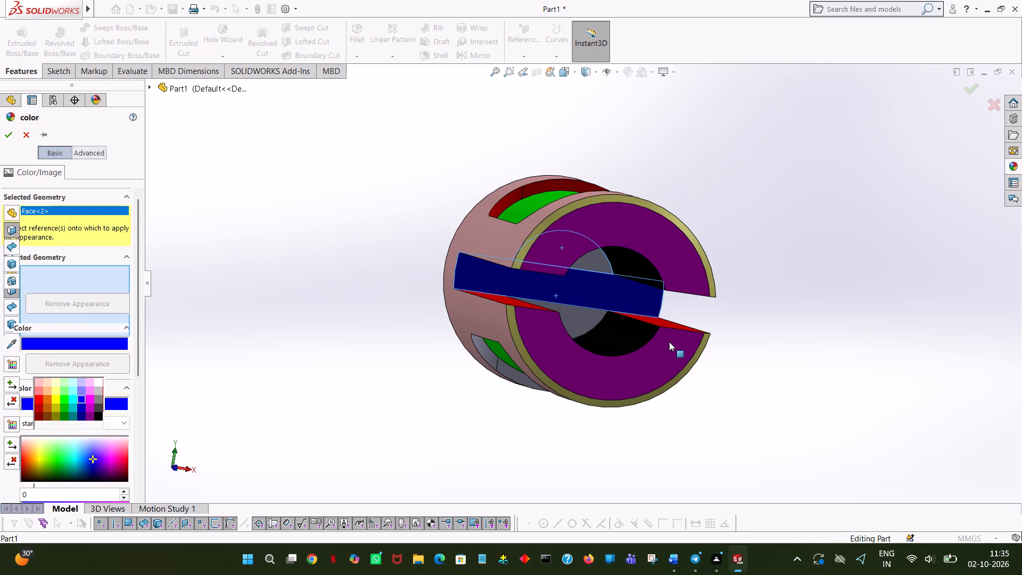
{"action": "middle_click_drag", "start_coordinate": [671, 342], "coordinate": [660, 328]}
{"action": "left_click", "coordinate": [581, 265]}
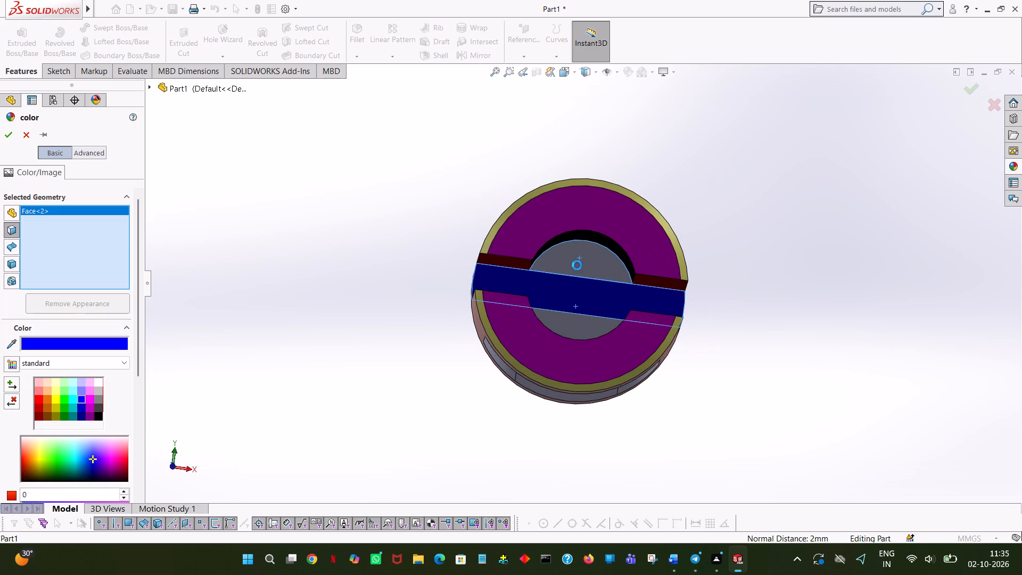
{"action": "left_click", "coordinate": [567, 317]}
{"action": "middle_click_drag", "start_coordinate": [826, 333], "coordinate": [826, 363]}
{"action": "left_click", "coordinate": [2, 132]}
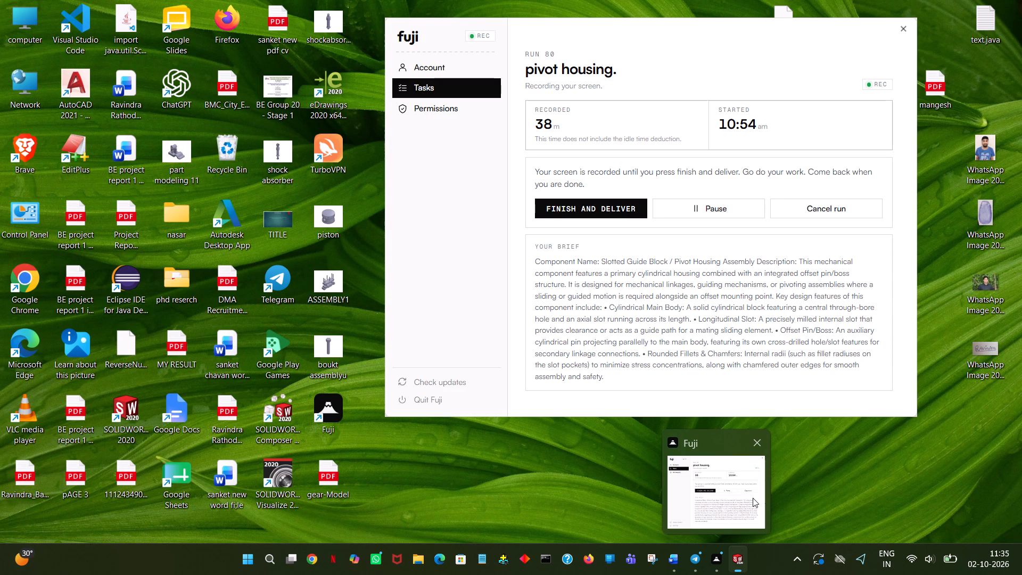
Set a bright red face-only appearance on the second pocket's end wall and two rounded corners nearest the housing's closed end.
{"action": "left_click", "coordinate": [765, 330]}
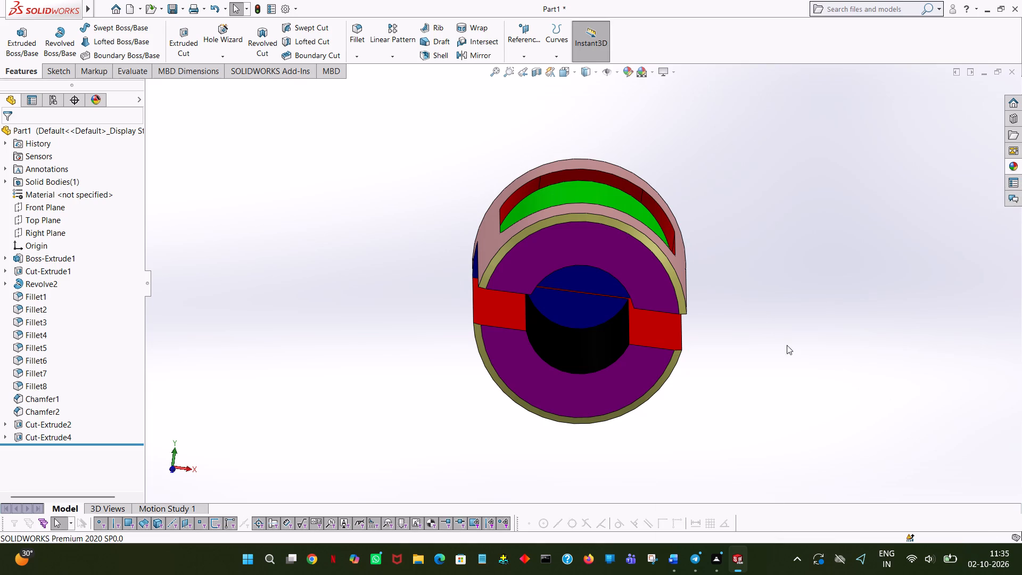
{"action": "middle_click_drag", "start_coordinate": [789, 353], "coordinate": [878, 371]}
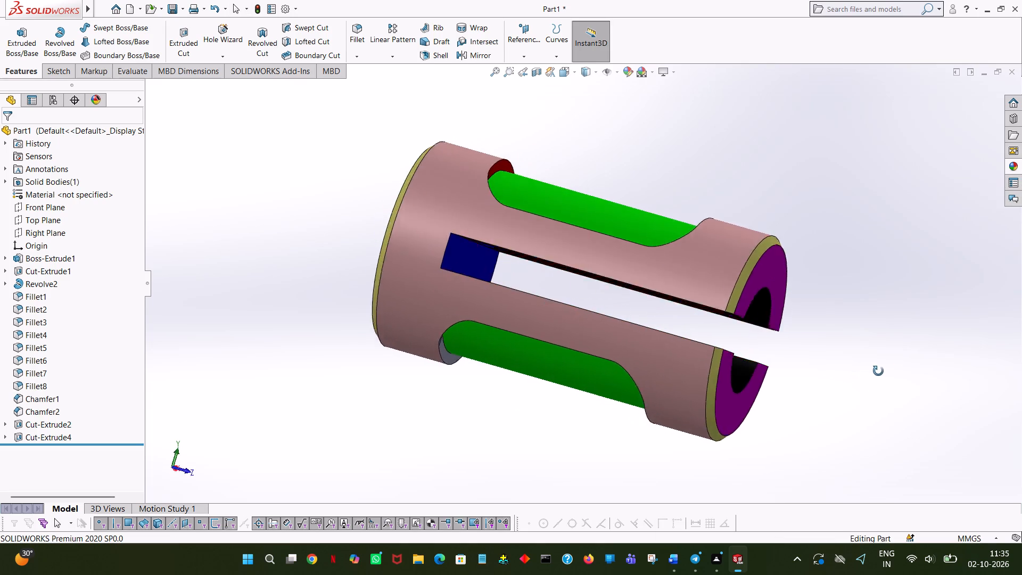
{"action": "middle_click_drag", "start_coordinate": [878, 371], "coordinate": [879, 165]}
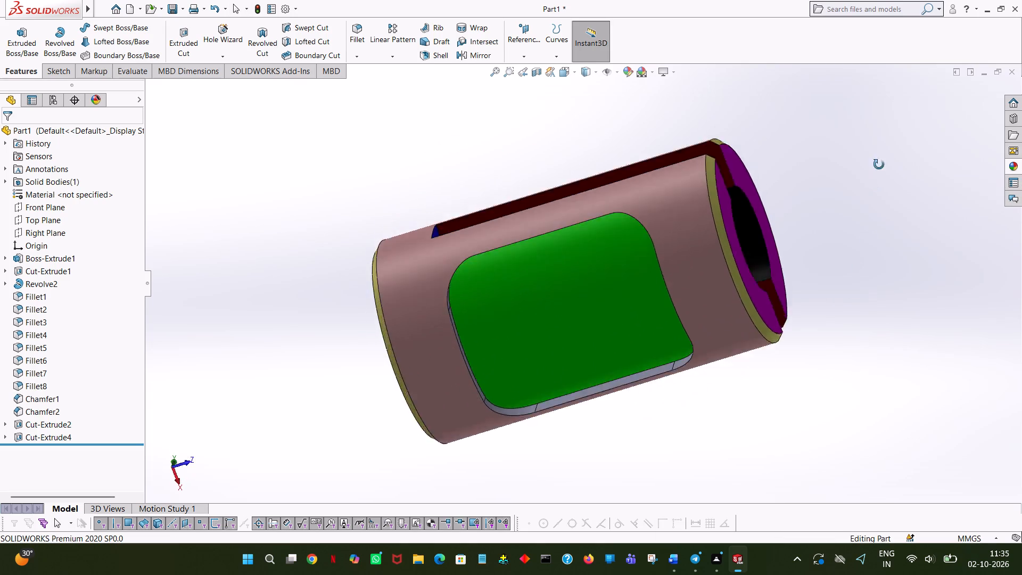
{"action": "middle_click_drag", "start_coordinate": [879, 165], "coordinate": [933, 116]}
{"action": "middle_click_drag", "start_coordinate": [926, 124], "coordinate": [865, 150]}
{"action": "middle_click_drag", "start_coordinate": [856, 163], "coordinate": [821, 245]}
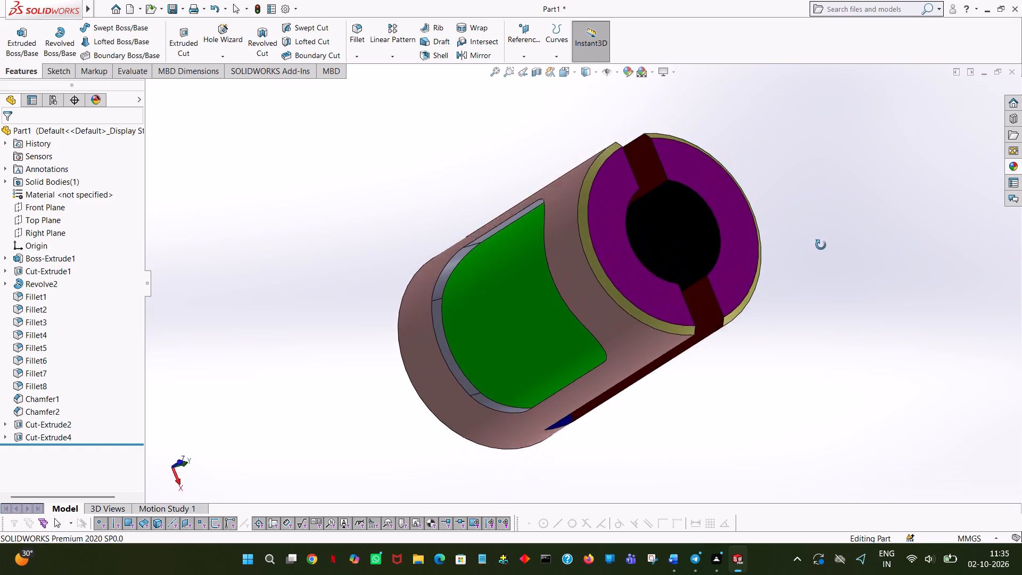
{"action": "middle_click_drag", "start_coordinate": [821, 245], "coordinate": [812, 273]}
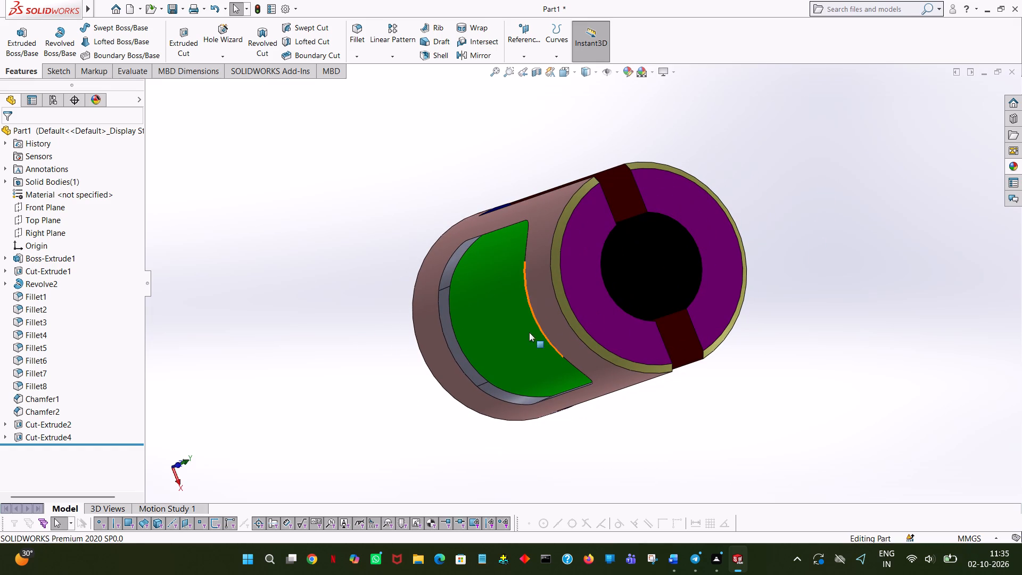
{"action": "left_click", "coordinate": [455, 342]}
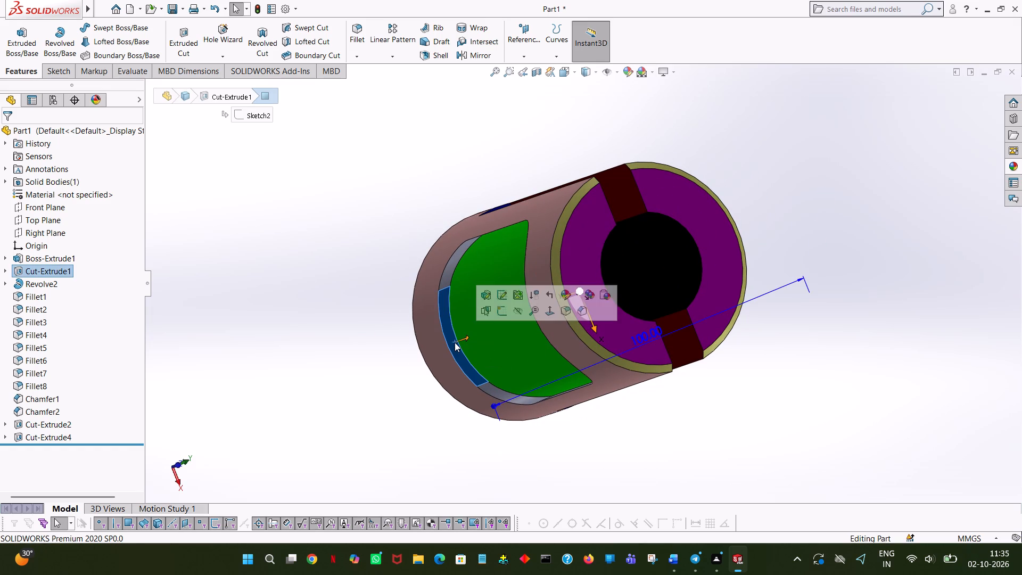
{"action": "left_click", "coordinate": [562, 292]}
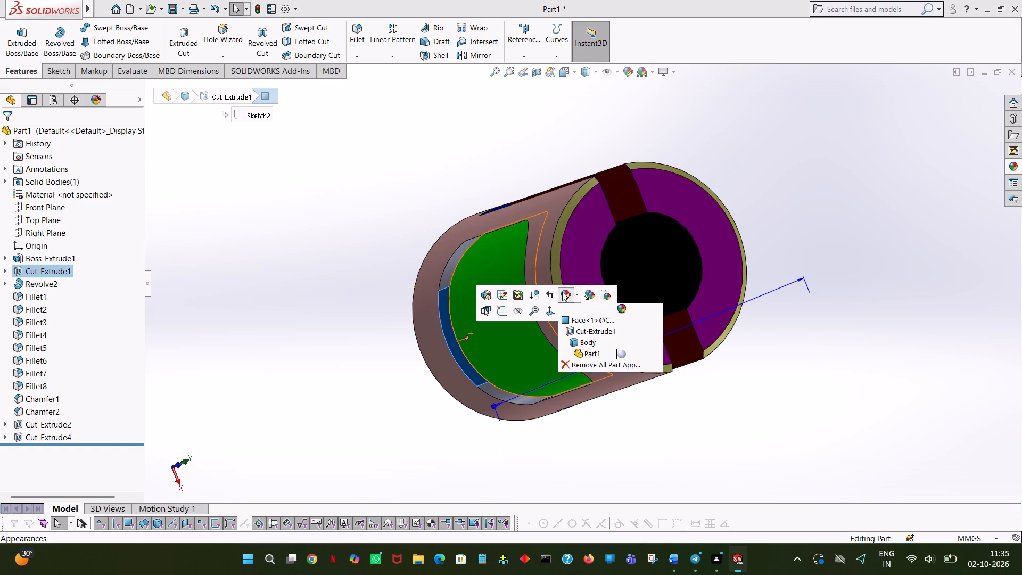
{"action": "left_click", "coordinate": [576, 318]}
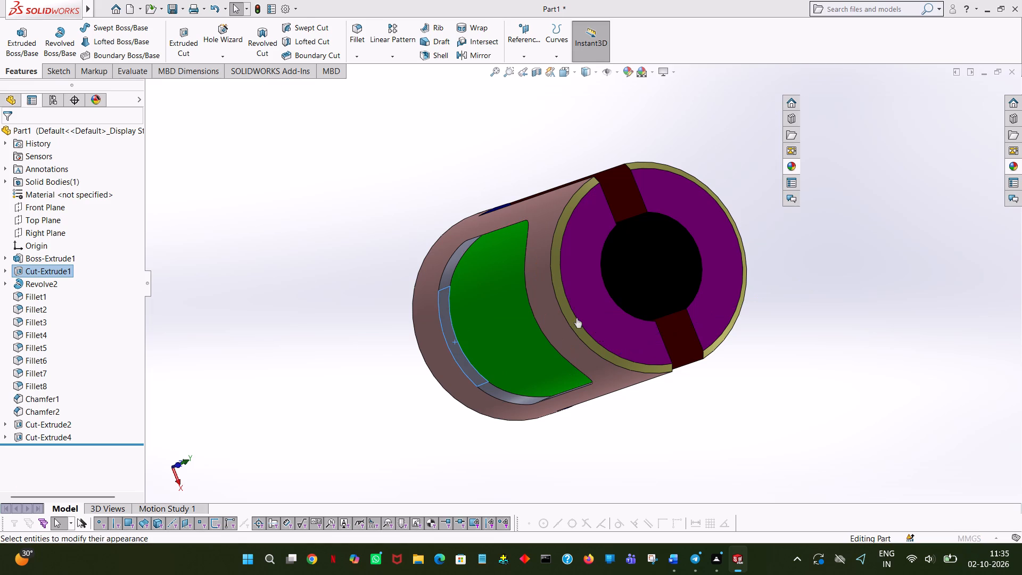
{"action": "left_click", "coordinate": [38, 403]}
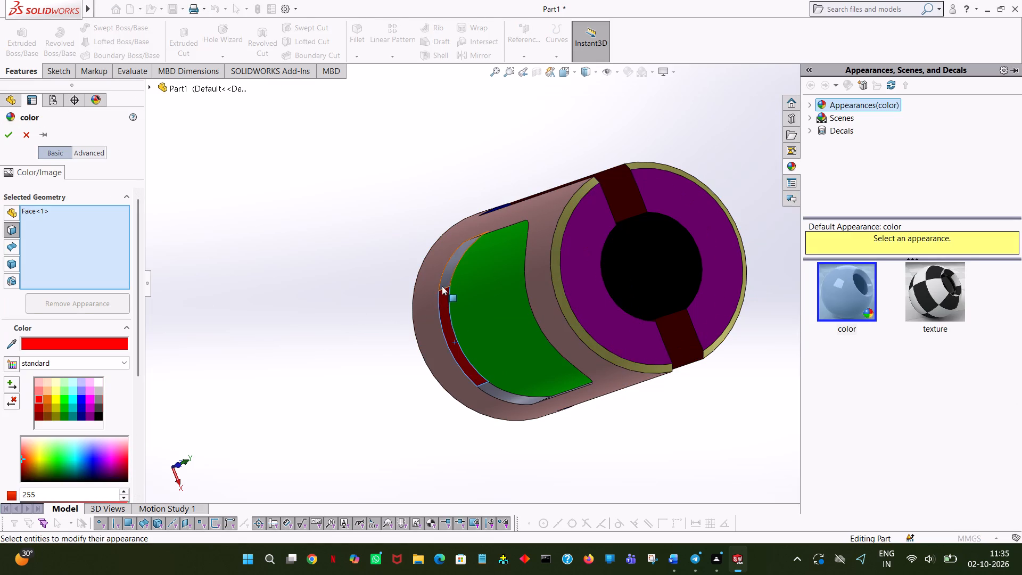
{"action": "left_click", "coordinate": [455, 261]}
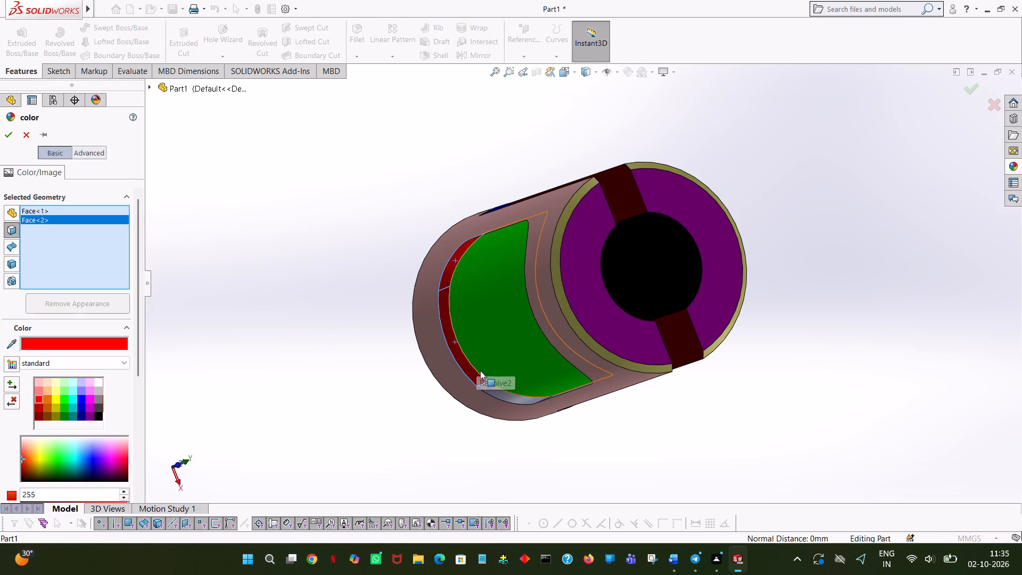
{"action": "left_click", "coordinate": [512, 397]}
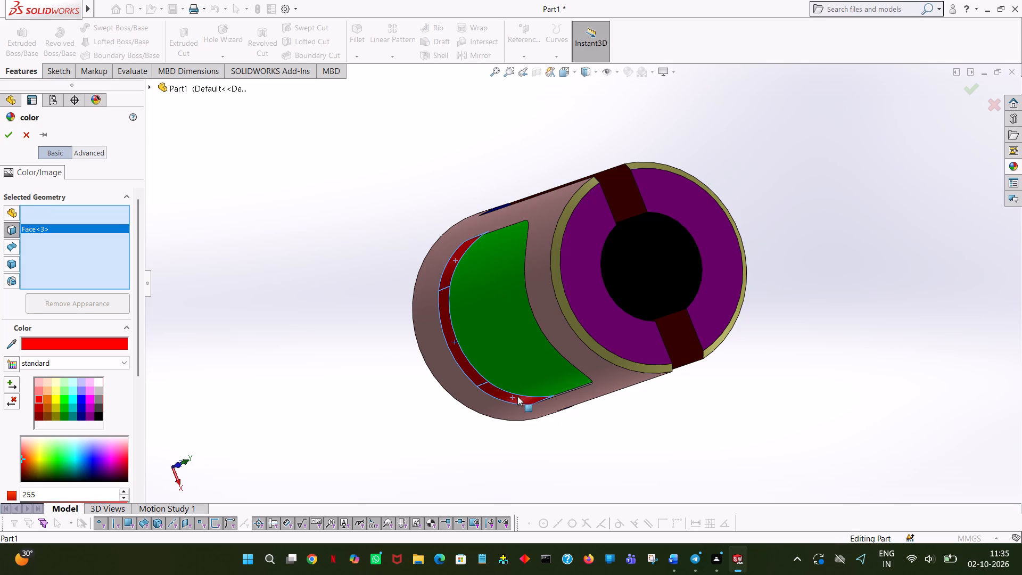
Add the second pocket's two long side walls, opposite end wall and remaining two rounded corners to the bright red appearance and apply it.
{"action": "middle_click_drag", "start_coordinate": [578, 315], "coordinate": [641, 280]}
{"action": "middle_click_drag", "start_coordinate": [666, 249], "coordinate": [696, 406]}
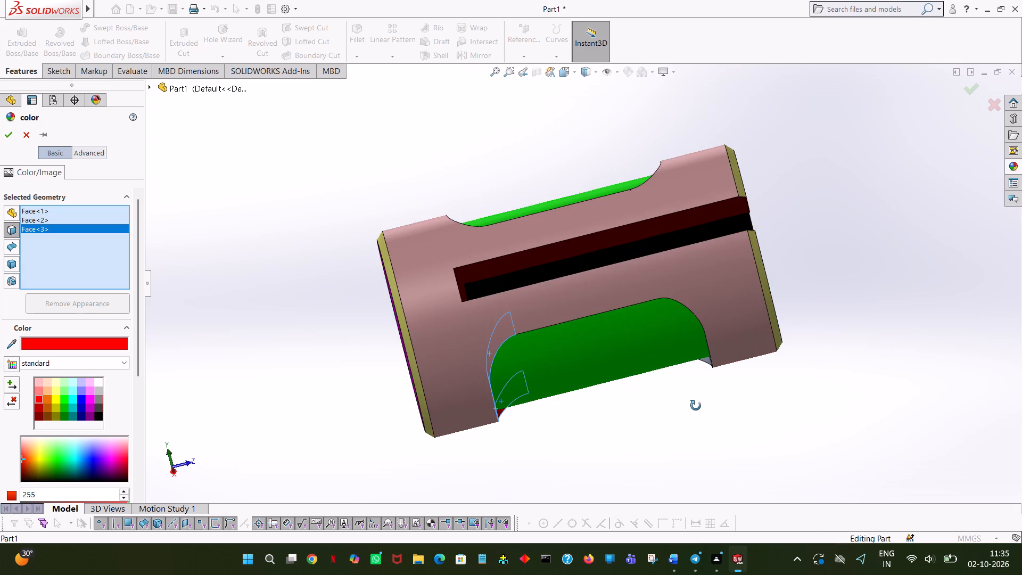
{"action": "middle_click_drag", "start_coordinate": [696, 406], "coordinate": [695, 344]}
{"action": "middle_click_drag", "start_coordinate": [696, 321], "coordinate": [678, 231]}
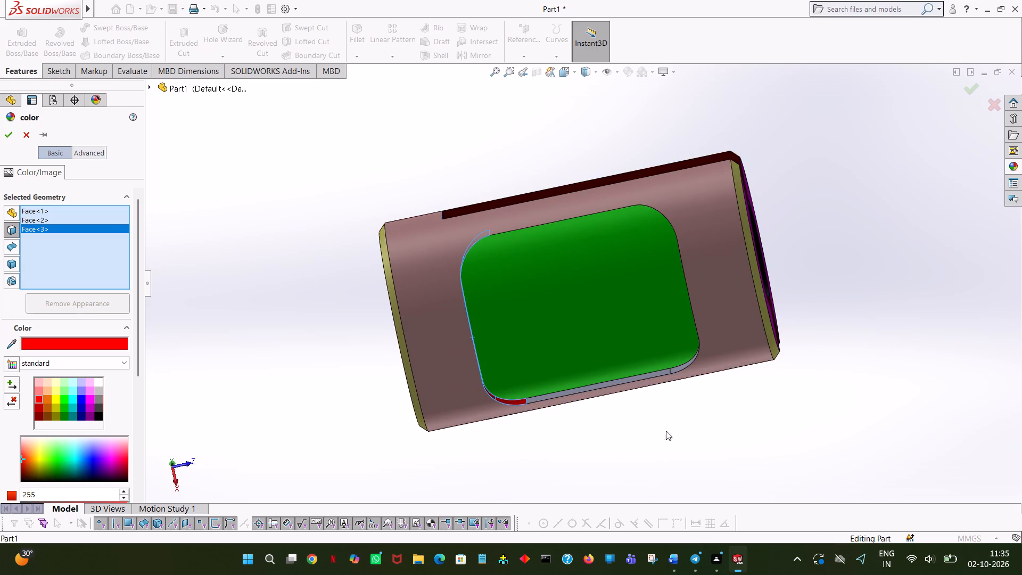
{"action": "left_click", "coordinate": [627, 379]}
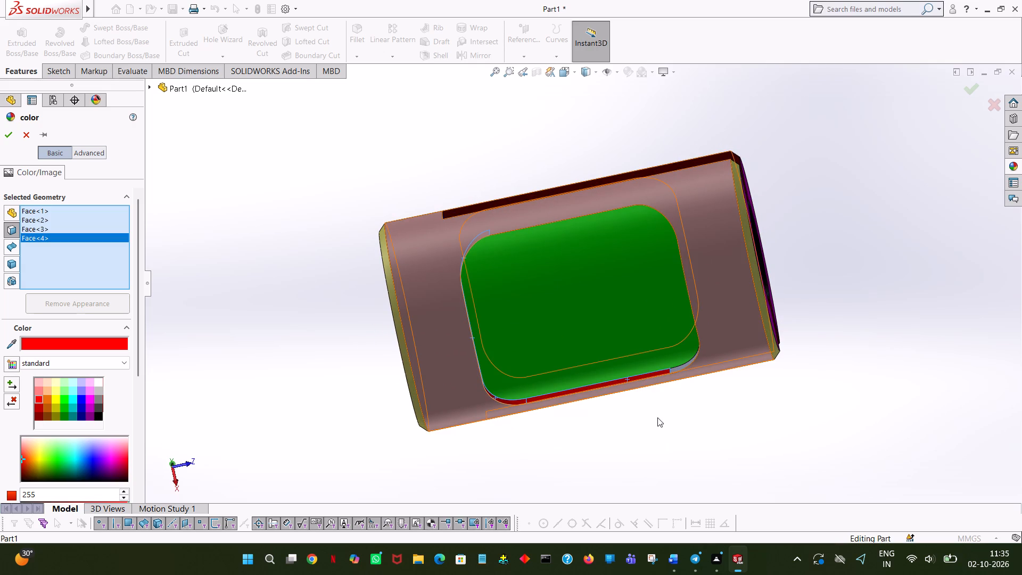
{"action": "middle_click_drag", "start_coordinate": [657, 417], "coordinate": [712, 385]}
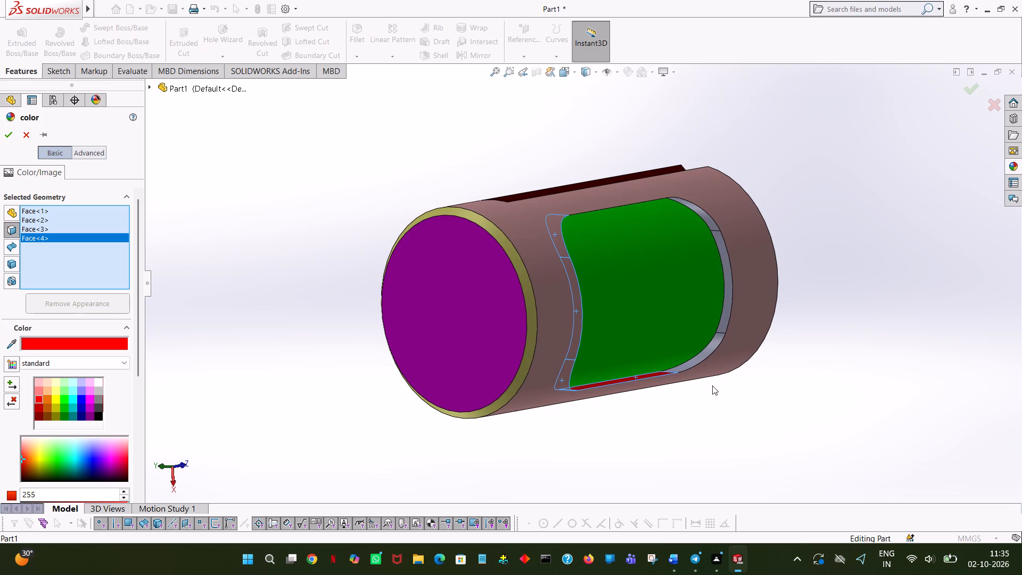
{"action": "left_click", "coordinate": [711, 349]}
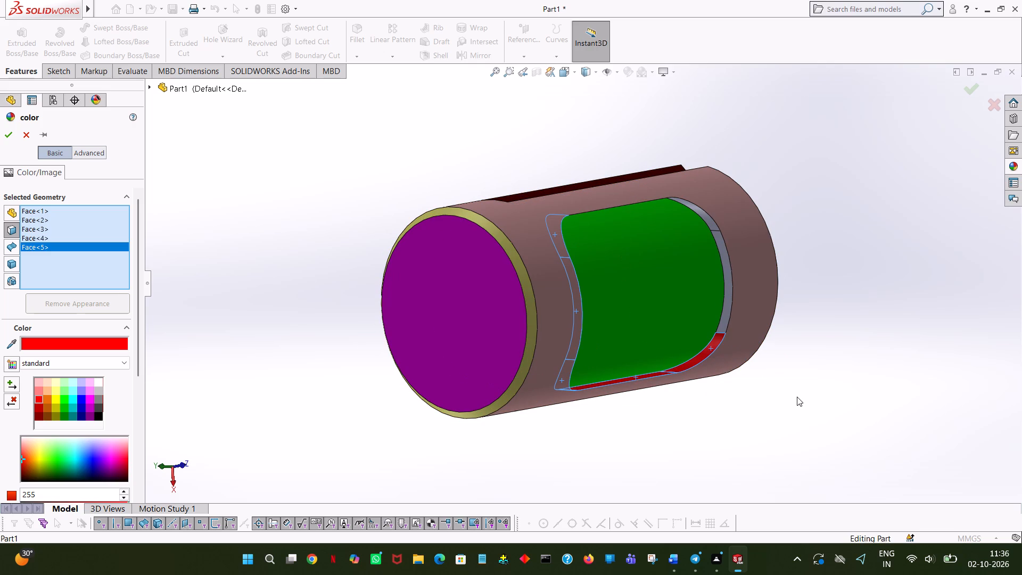
{"action": "middle_click_drag", "start_coordinate": [797, 397], "coordinate": [815, 346]}
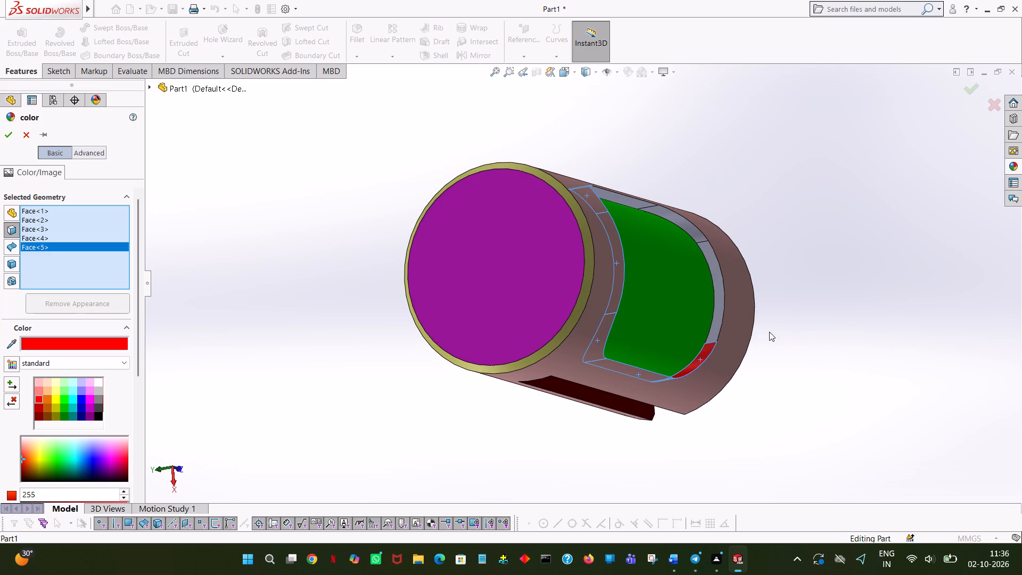
{"action": "left_click", "coordinate": [718, 299]}
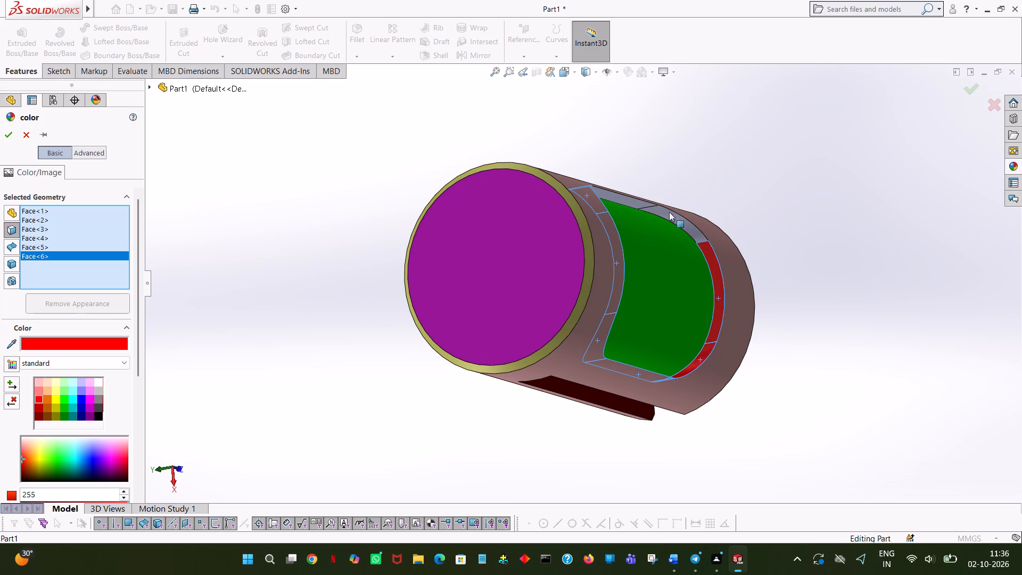
{"action": "left_click", "coordinate": [686, 227]}
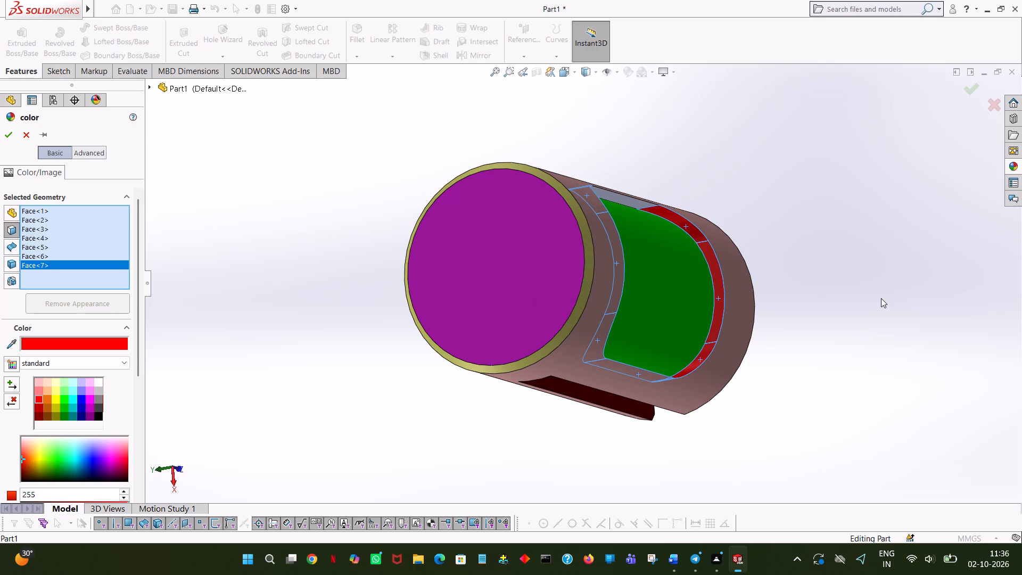
{"action": "middle_click_drag", "start_coordinate": [799, 324], "coordinate": [724, 220]}
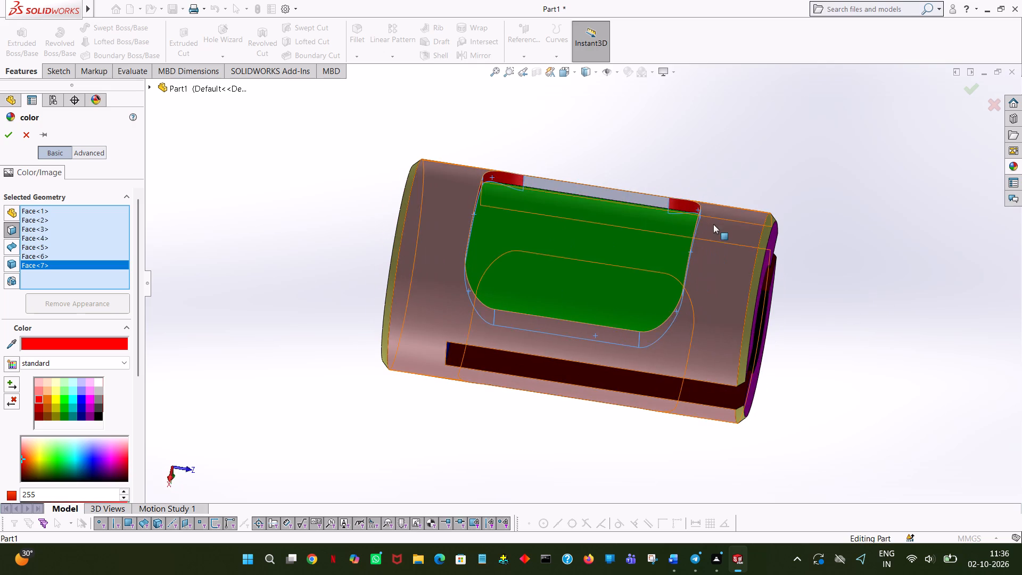
{"action": "left_click", "coordinate": [647, 202]}
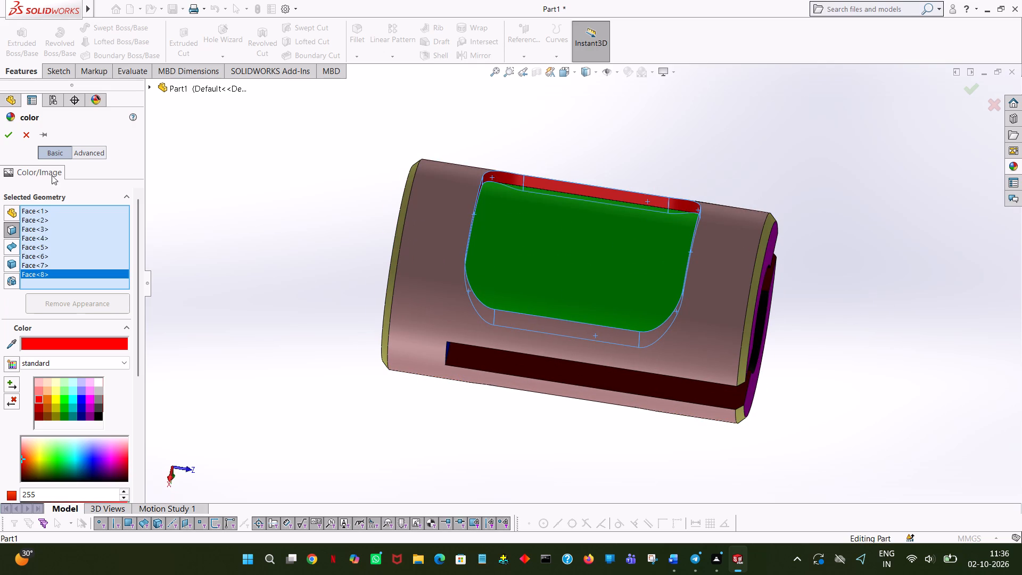
{"action": "left_click", "coordinate": [6, 129]}
{"action": "left_click", "coordinate": [746, 145]}
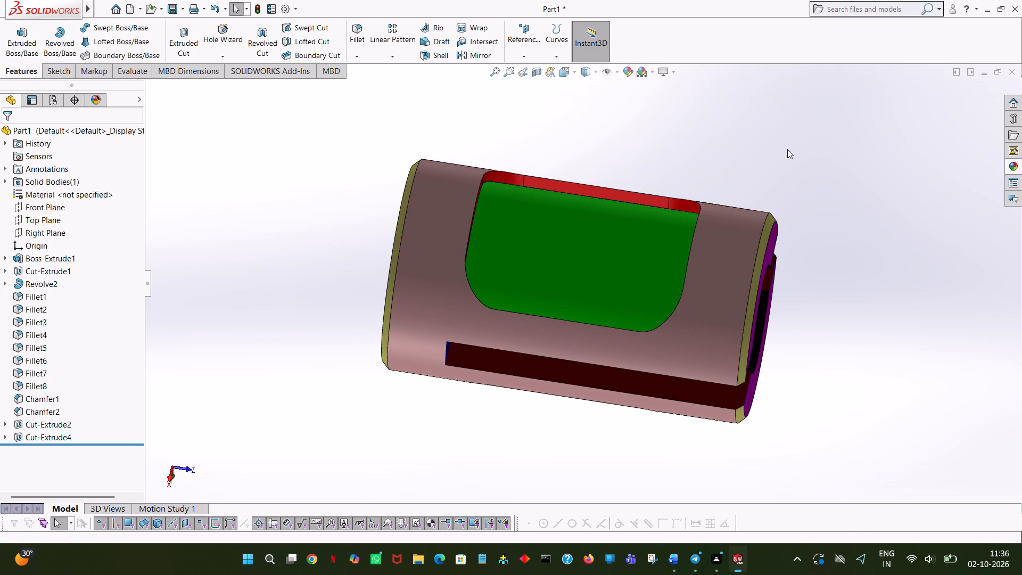
Examine the fully coloured housing from several sides, including its slot, bore and both pockets.
{"action": "middle_click_drag", "start_coordinate": [788, 149], "coordinate": [686, 464]}
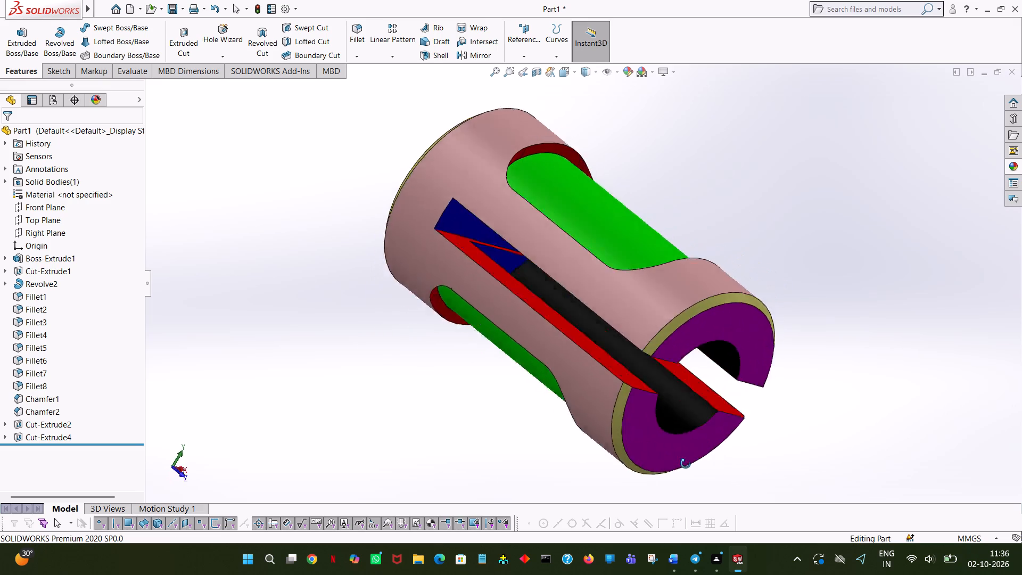
{"action": "middle_click_drag", "start_coordinate": [686, 464], "coordinate": [599, 492]}
{"action": "left_click_drag", "start_coordinate": [598, 492], "coordinate": [646, 295]}
{"action": "right_click", "coordinate": [598, 492]}
{"action": "right_click_drag", "start_coordinate": [597, 486], "coordinate": [646, 295]}
{"action": "middle_click_drag", "start_coordinate": [600, 464], "coordinate": [608, 438]}
{"action": "left_click", "coordinate": [295, 350]}
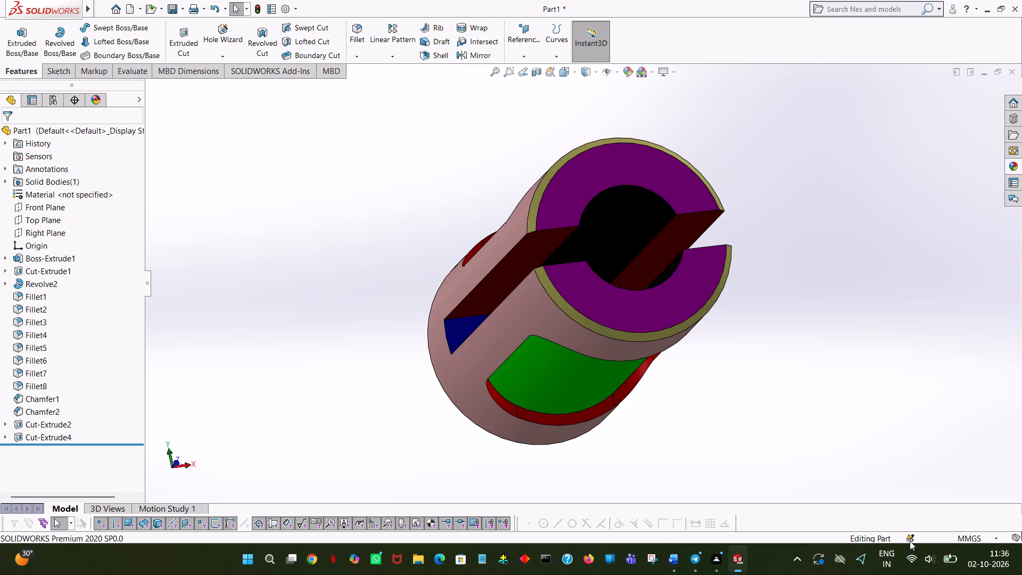
{"action": "left_click", "coordinate": [828, 179]}
{"action": "middle_click_drag", "start_coordinate": [839, 173], "coordinate": [839, 199]}
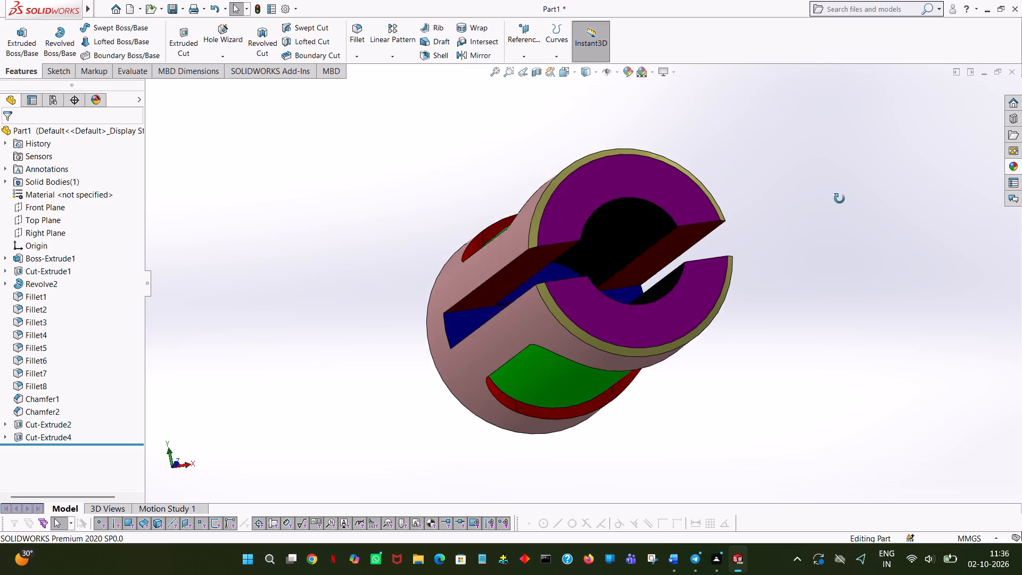
{"action": "middle_click_drag", "start_coordinate": [839, 199], "coordinate": [824, 295]}
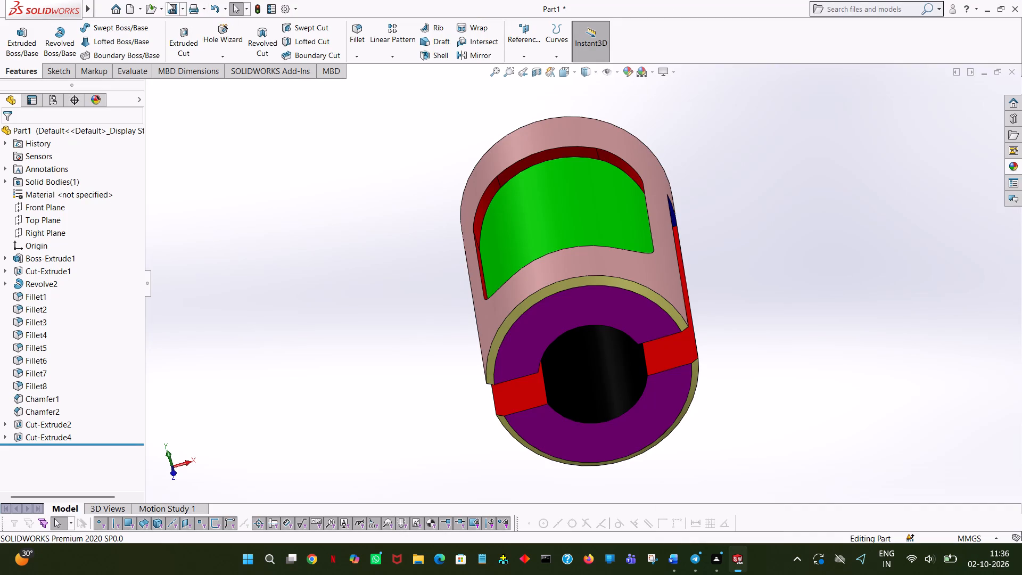
Save the model as an Adobe PDF named "pivot housing" in the "pdf new job" folder.
{"action": "left_click", "coordinate": [168, 2]}
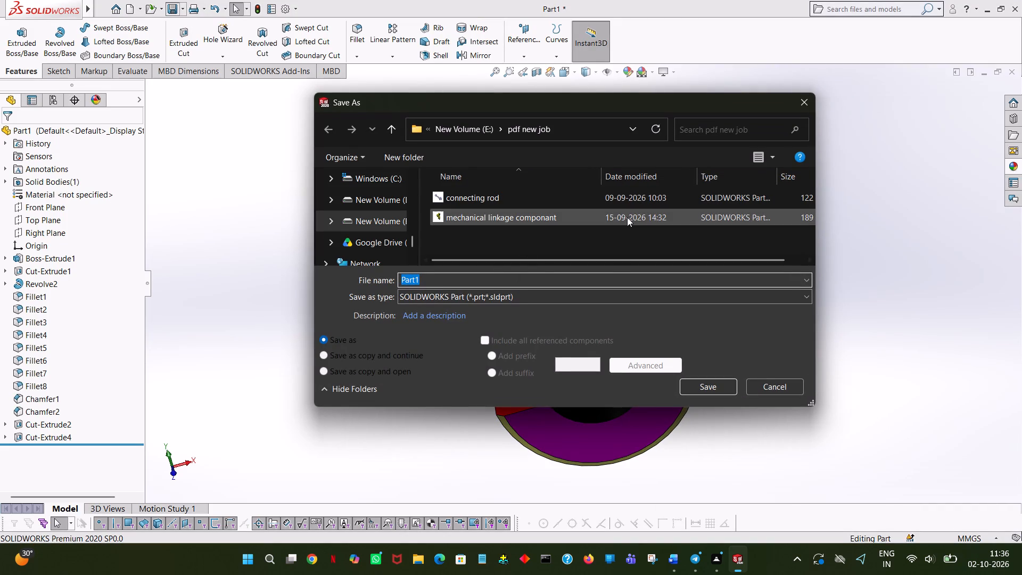
{"action": "left_click", "coordinate": [500, 303]}
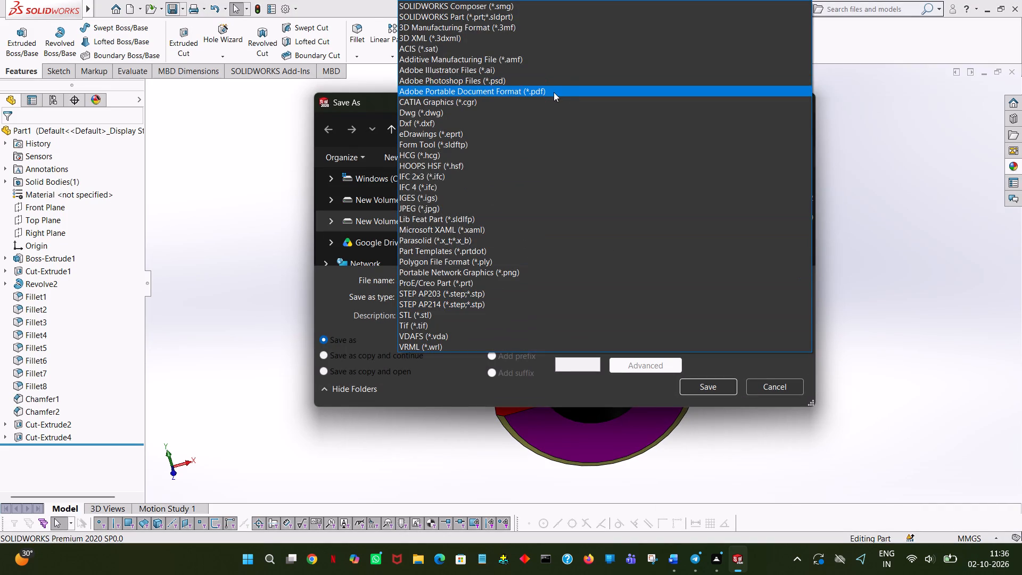
{"action": "left_click", "coordinate": [554, 92]}
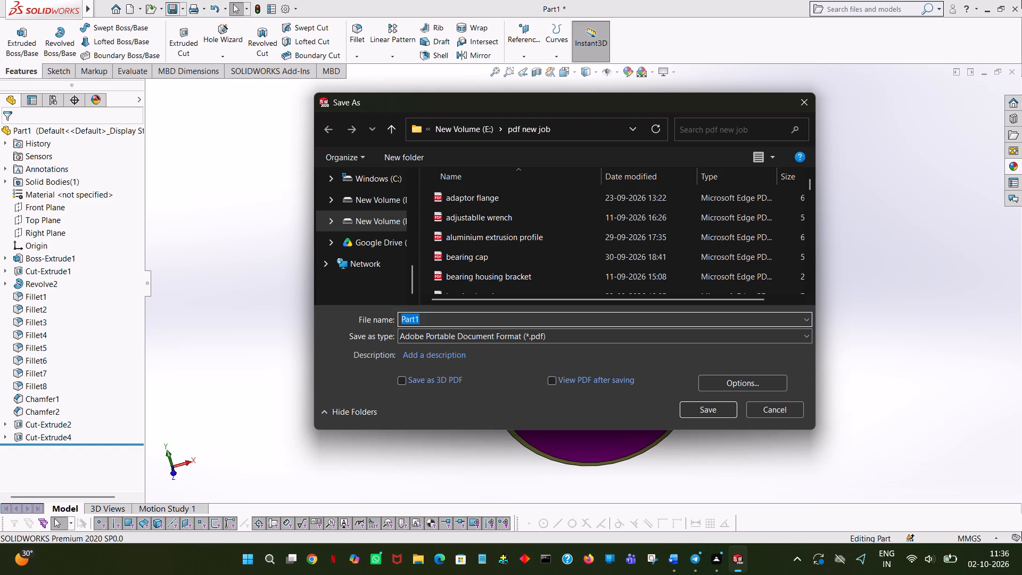
{"action": "type", "text": "pivot"}
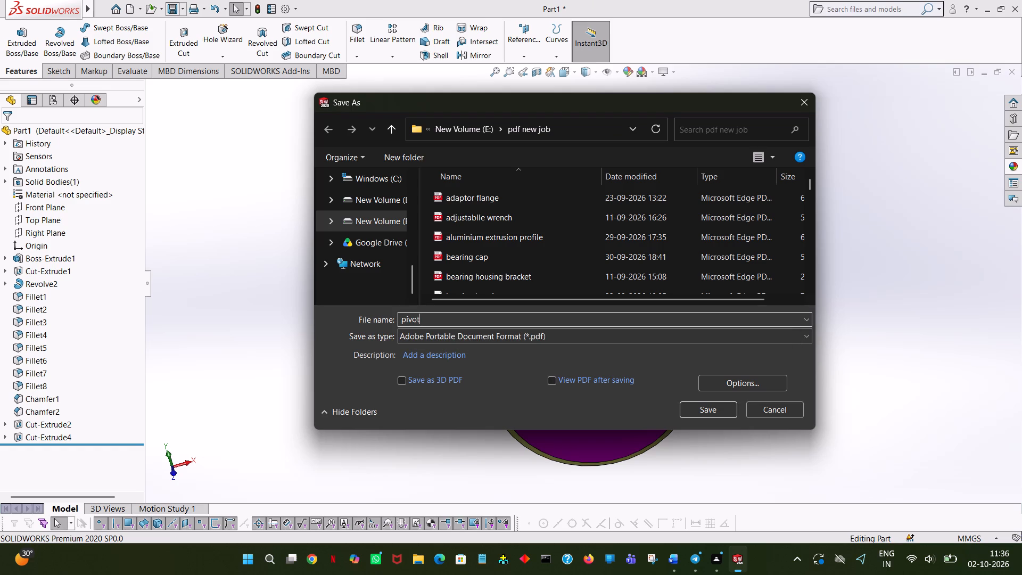
{"action": "key", "text": "space"}
{"action": "type", "text": "hous"}
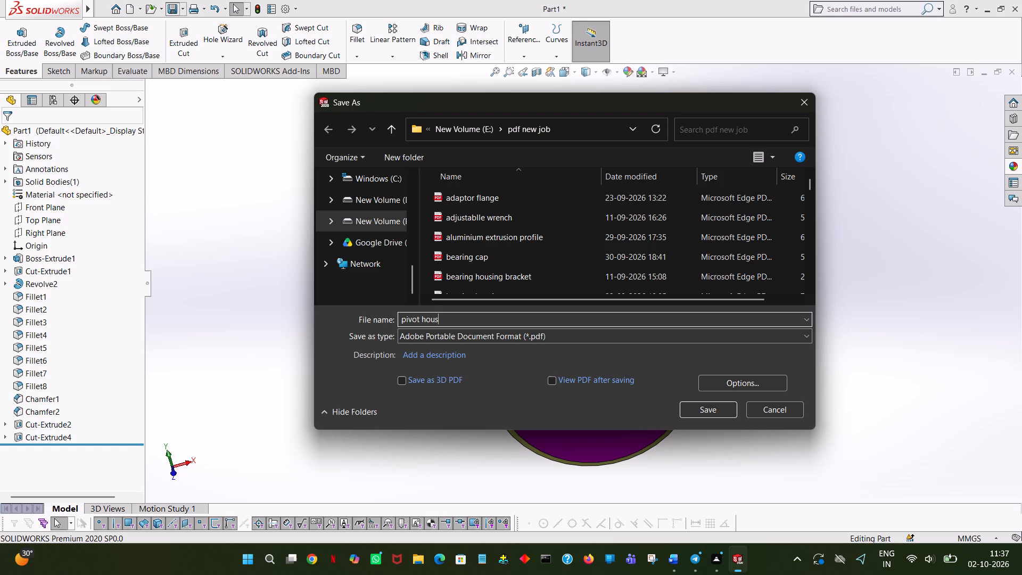
{"action": "type", "text": "ing"}
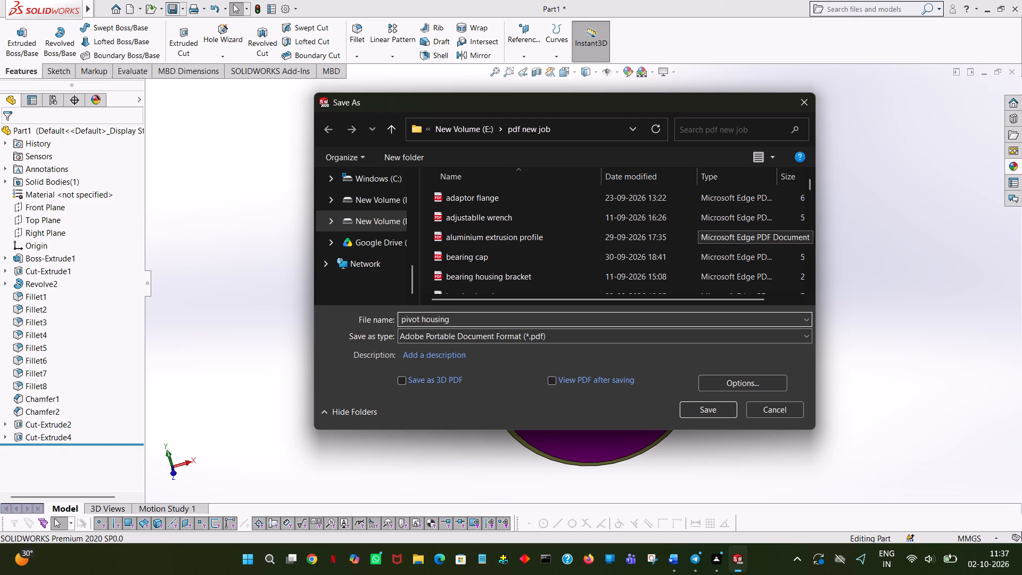
{"action": "left_click", "coordinate": [711, 411]}
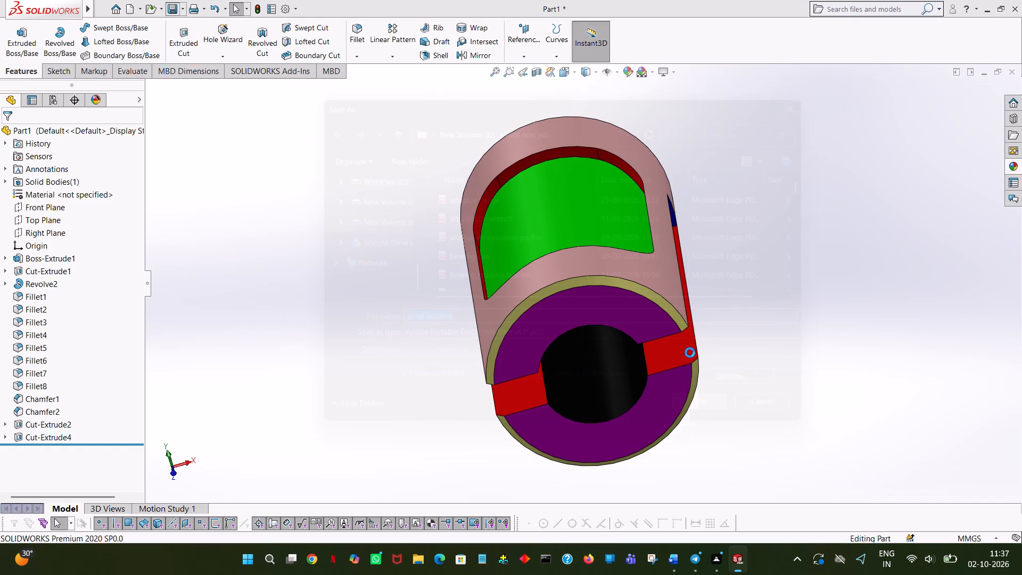
Save the model as a SOLIDWORKS part named "pivot housing" in the "desighn new job" folder on drive E.
{"action": "left_click", "coordinate": [185, 6]}
{"action": "left_click", "coordinate": [191, 28]}
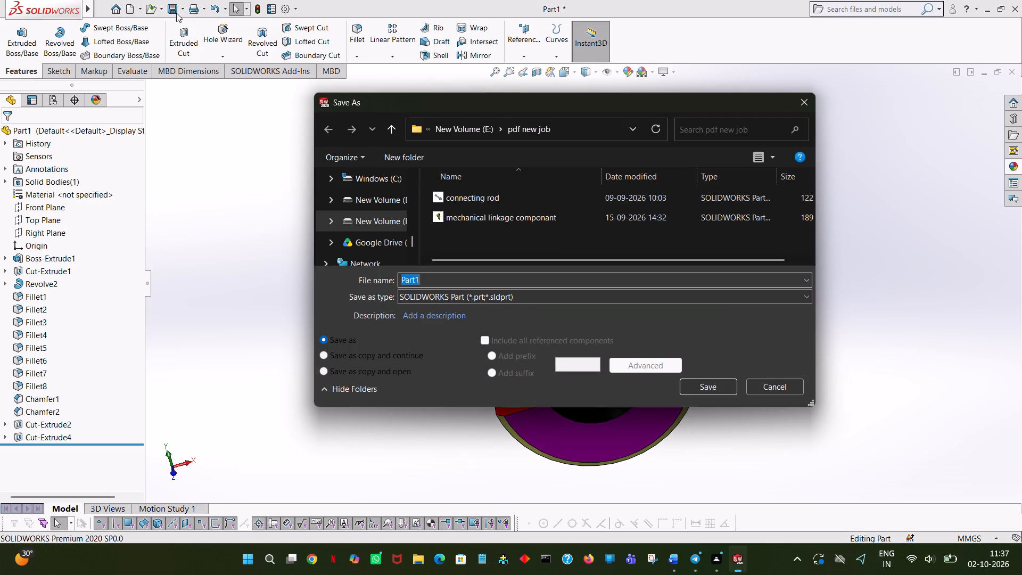
{"action": "left_click", "coordinate": [397, 129]}
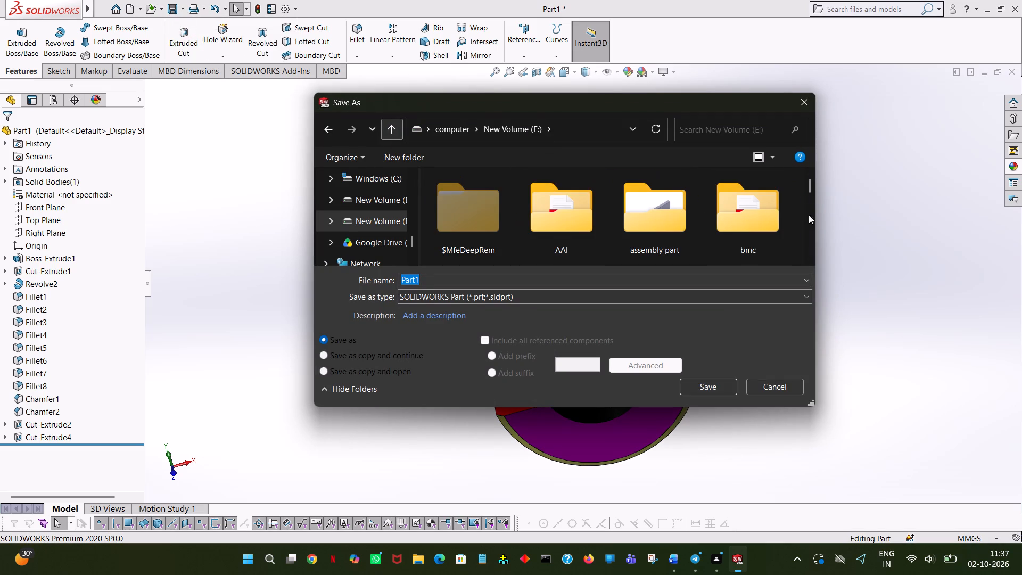
{"action": "left_click_drag", "start_coordinate": [809, 189], "coordinate": [820, 224]}
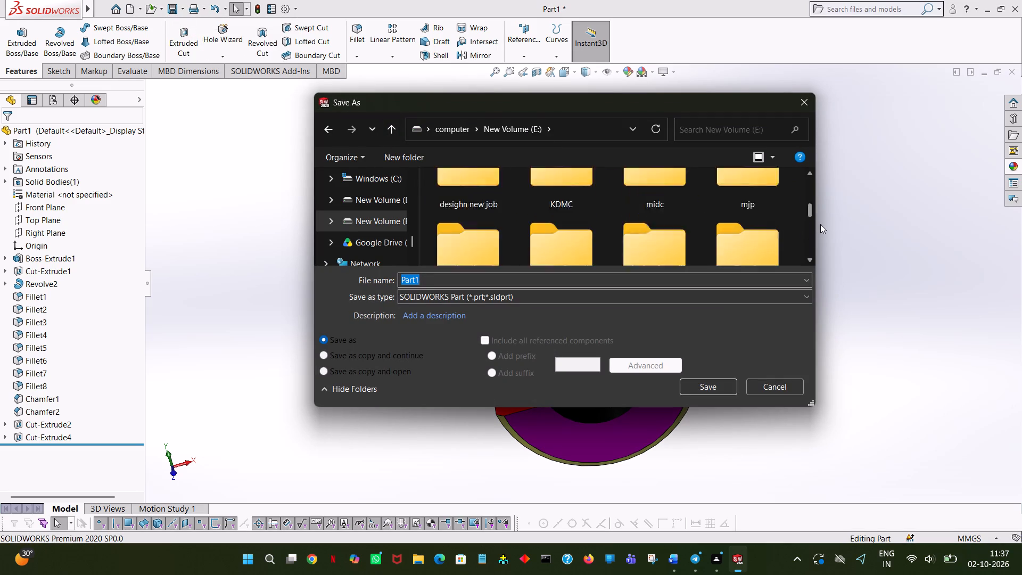
{"action": "left_click_drag", "start_coordinate": [820, 224], "coordinate": [836, 187]}
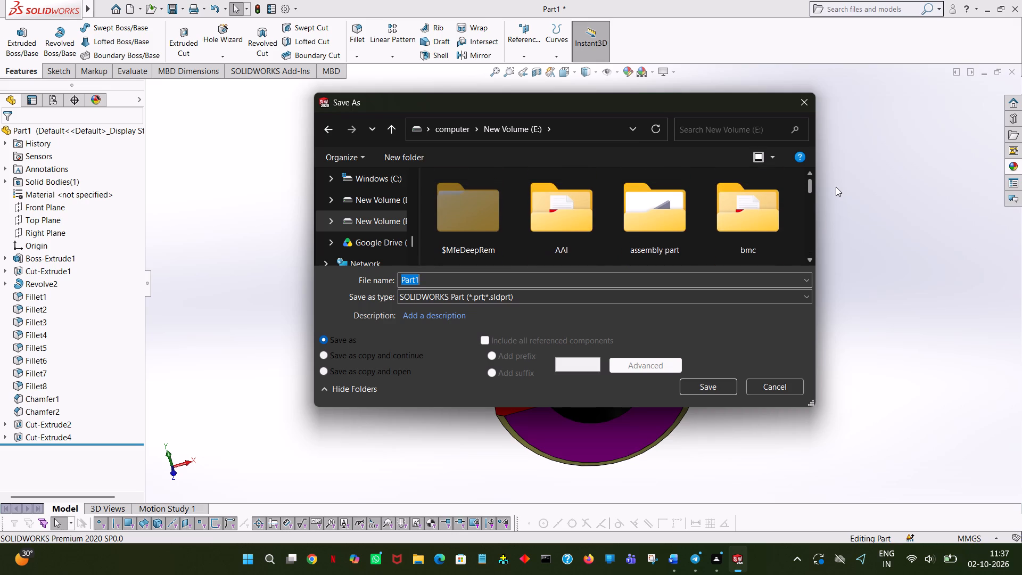
{"action": "left_click_drag", "start_coordinate": [836, 187], "coordinate": [837, 216]}
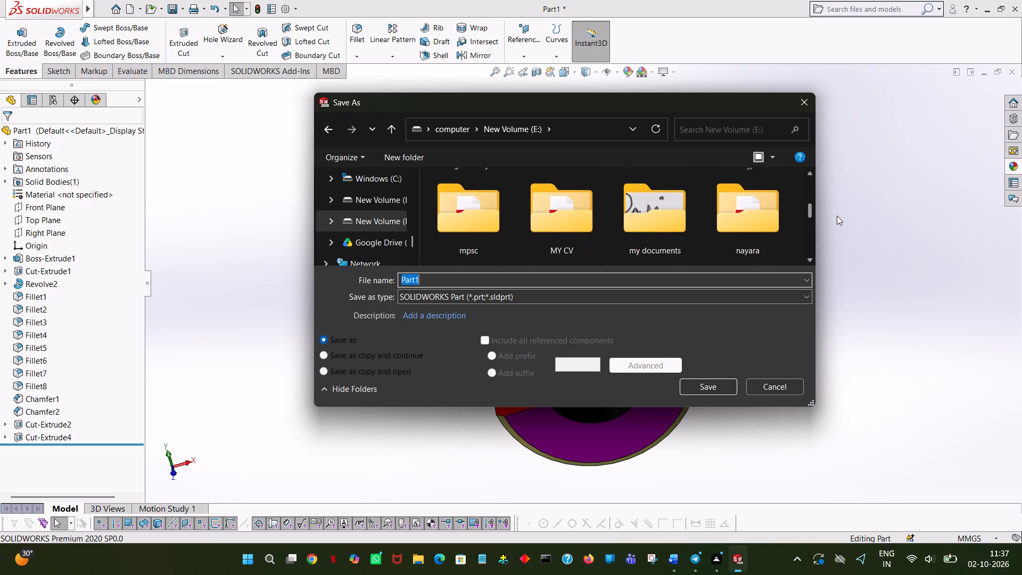
{"action": "left_click_drag", "start_coordinate": [837, 216], "coordinate": [826, 213]}
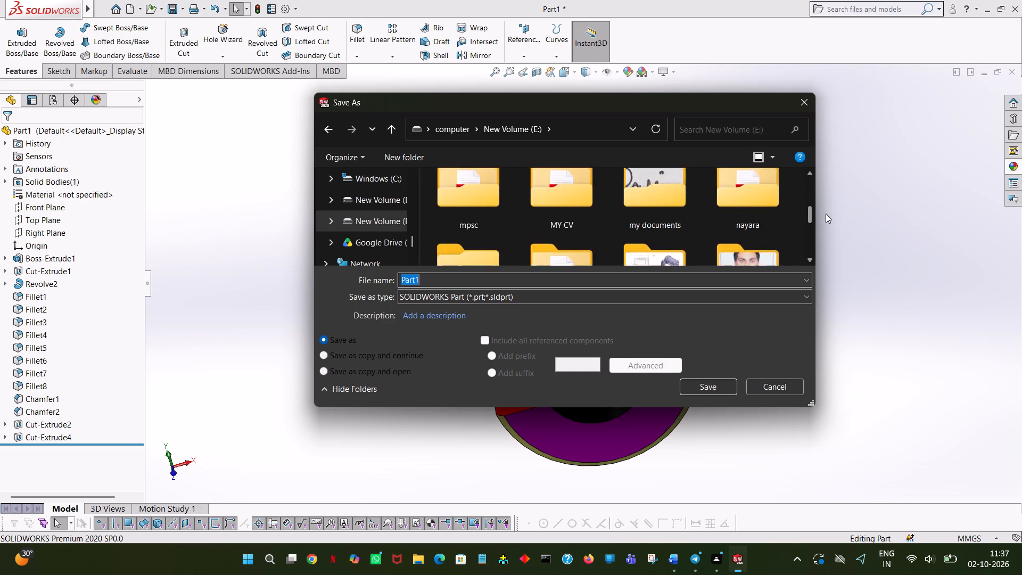
{"action": "left_click_drag", "start_coordinate": [826, 213], "coordinate": [827, 199]}
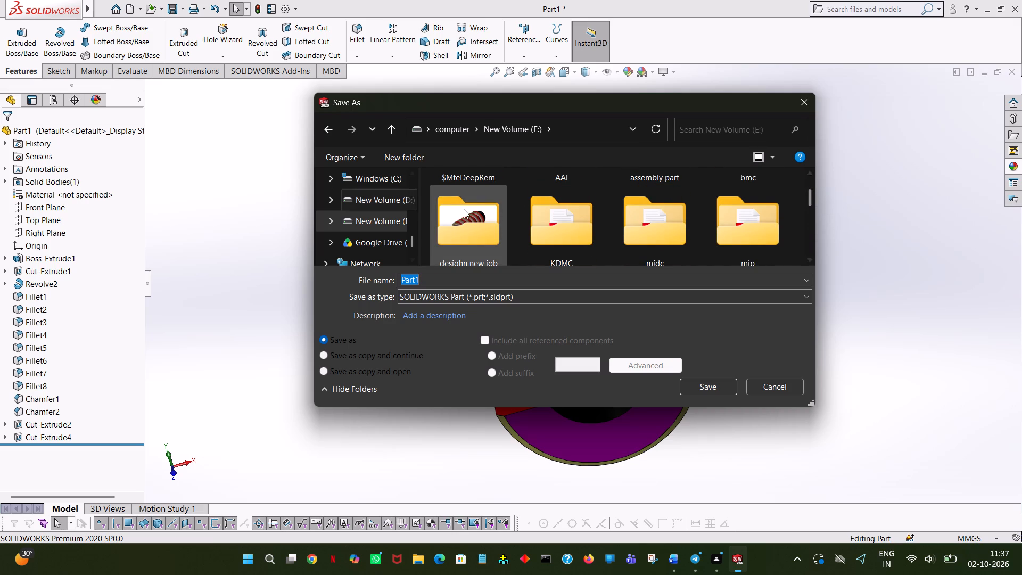
{"action": "double_click", "coordinate": [464, 209]}
{"action": "double_click", "coordinate": [455, 279]}
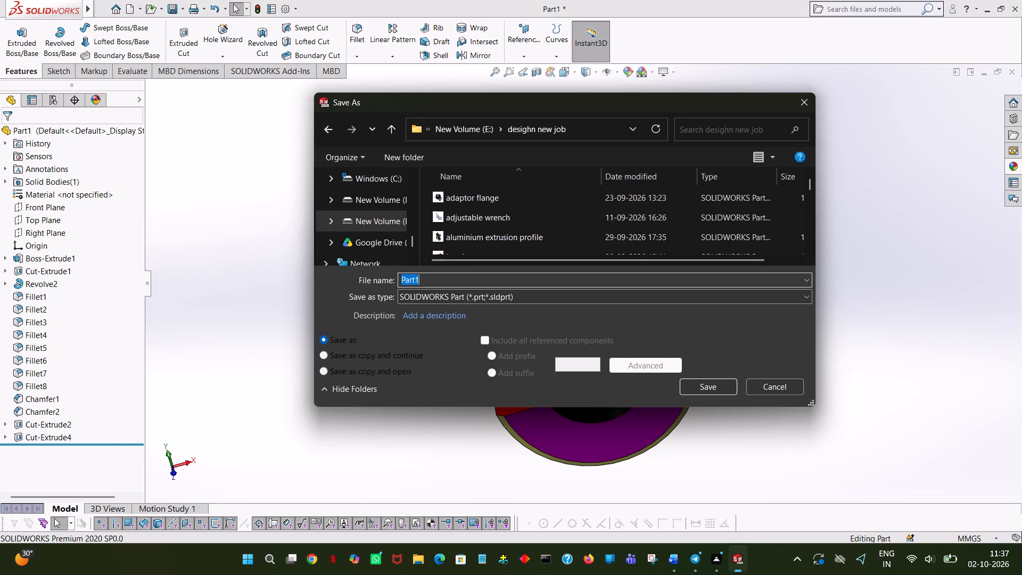
{"action": "type", "text": "pivot"}
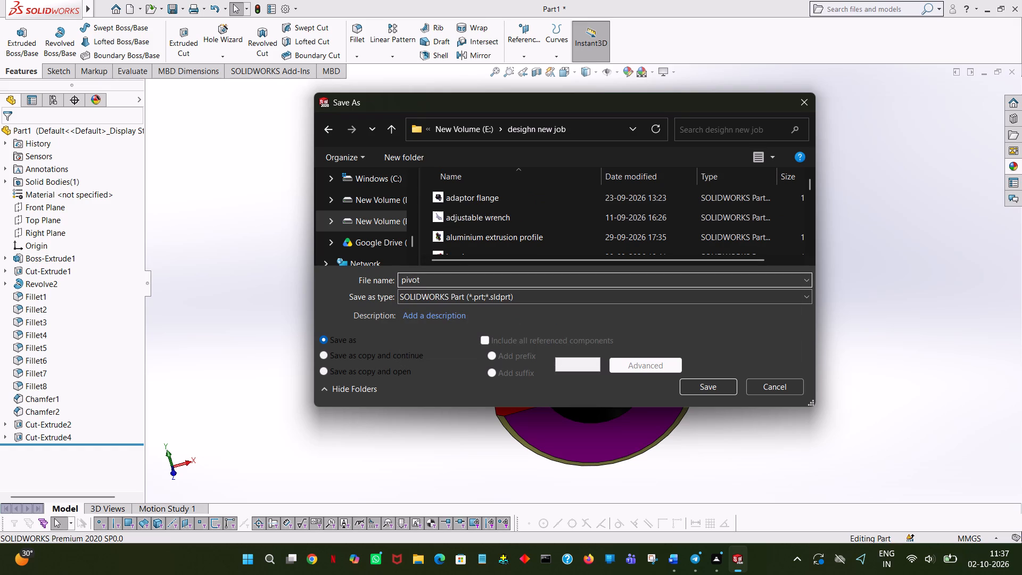
{"action": "key", "text": "space"}
{"action": "type", "text": "hous"}
{"action": "type", "text": "ing"}
{"action": "left_click", "coordinate": [689, 382]}
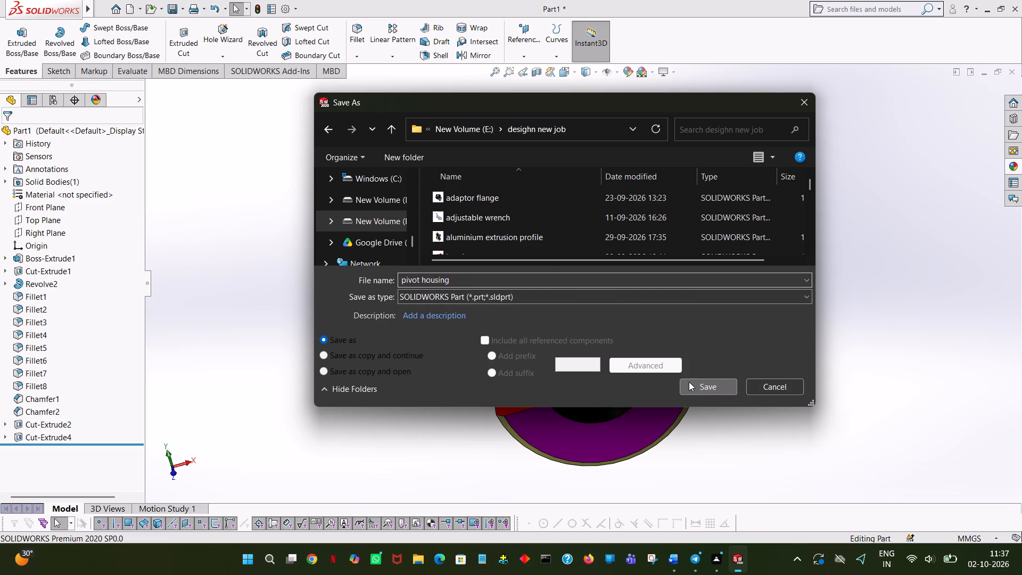